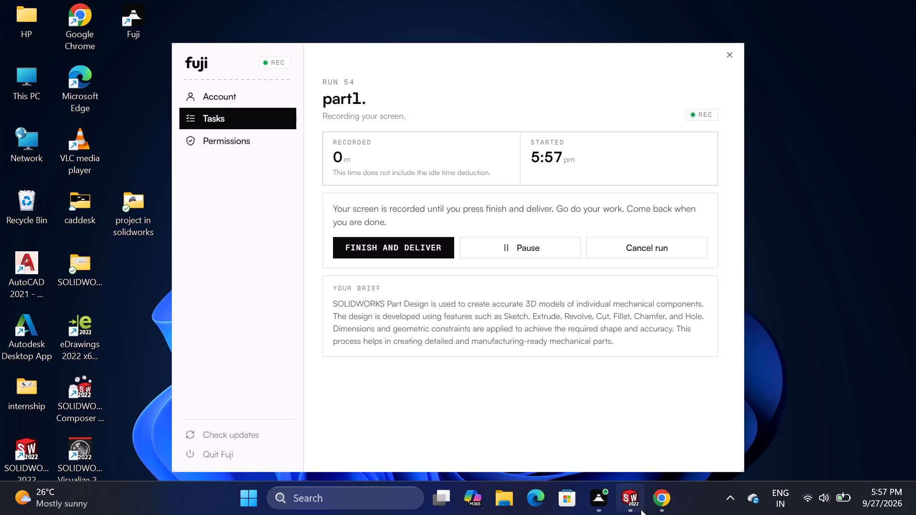
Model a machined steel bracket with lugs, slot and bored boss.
Switch to SOLIDWORKS and close the eccentric sheave drafting drawing, the eccentric sheave assembly and all its open part documents.
left_click(633, 509)
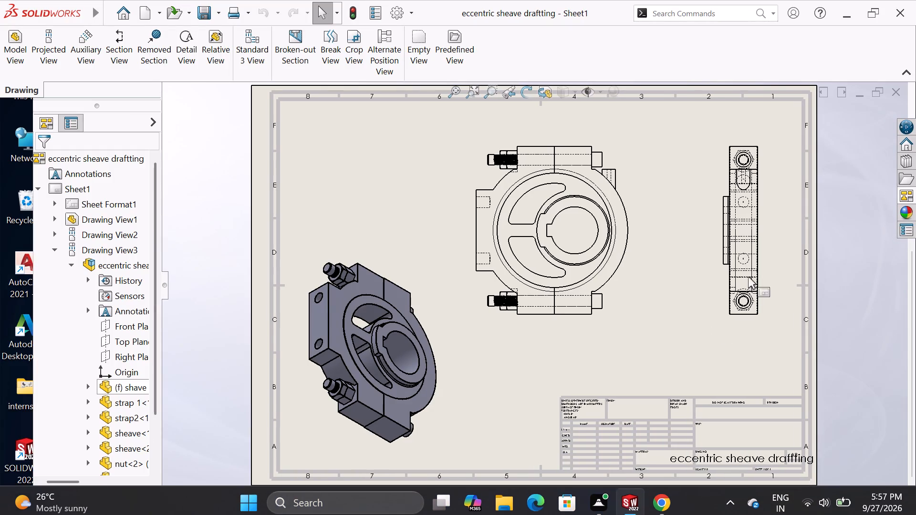
left_click(904, 83)
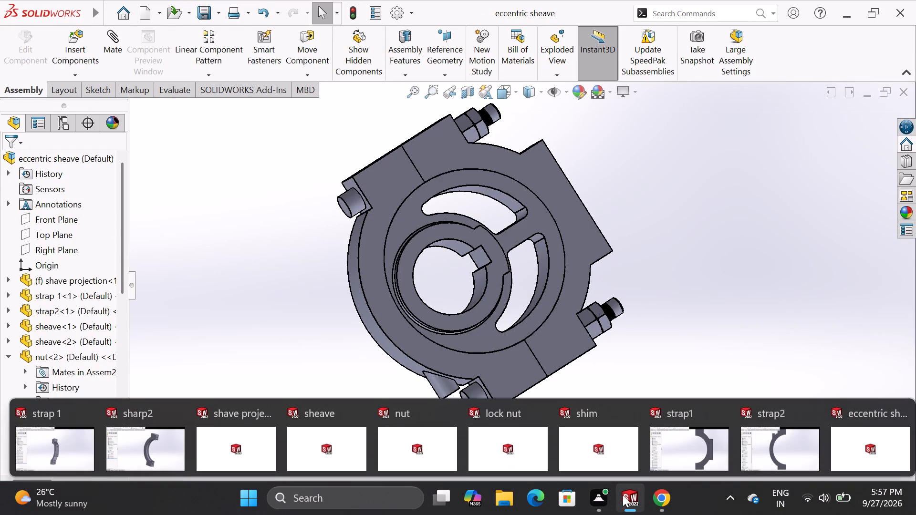
left_click(84, 412)
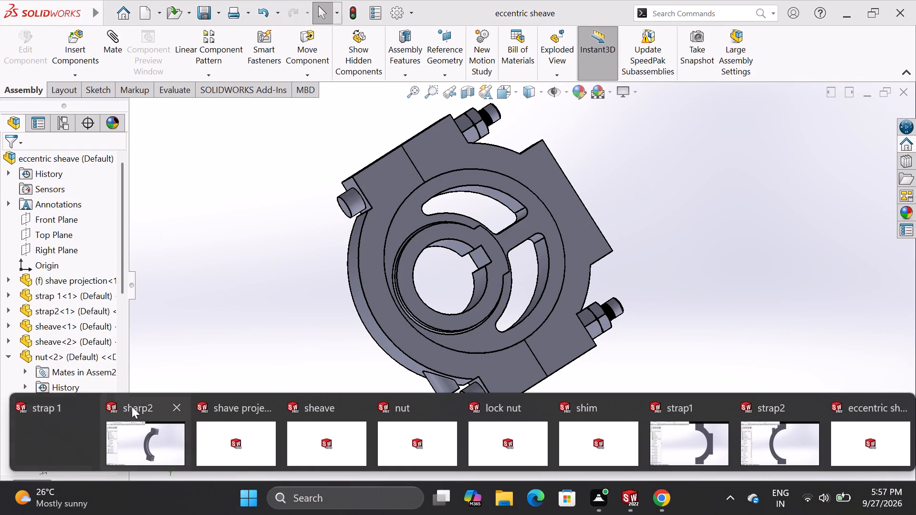
left_click(176, 405)
left_click(273, 412)
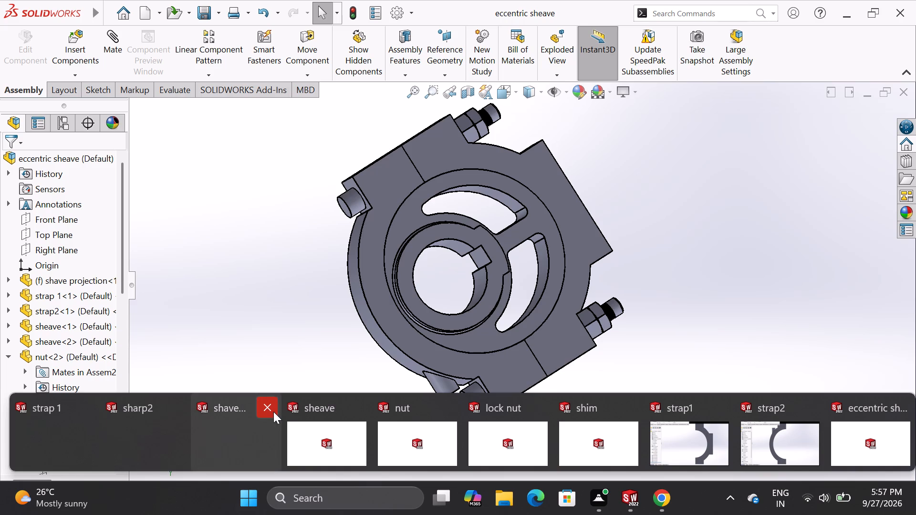
left_click(356, 412)
left_click(444, 410)
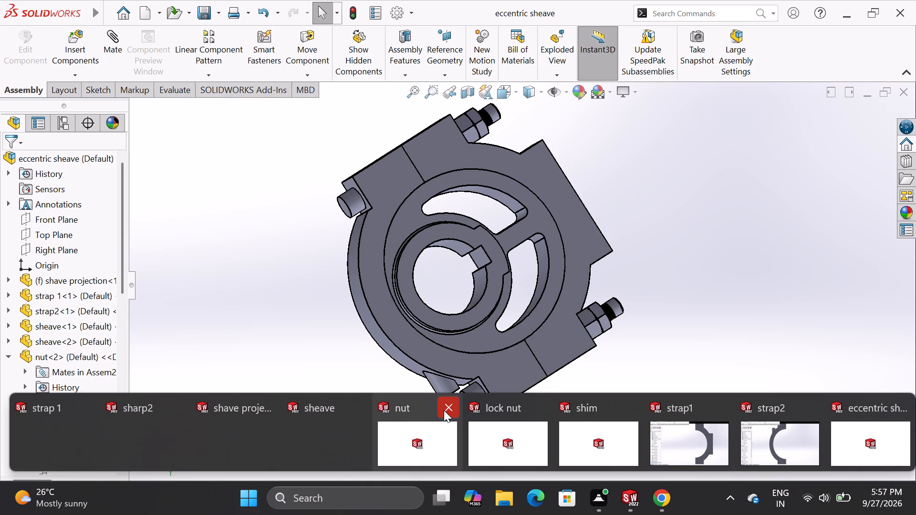
left_click(540, 404)
left_click(635, 410)
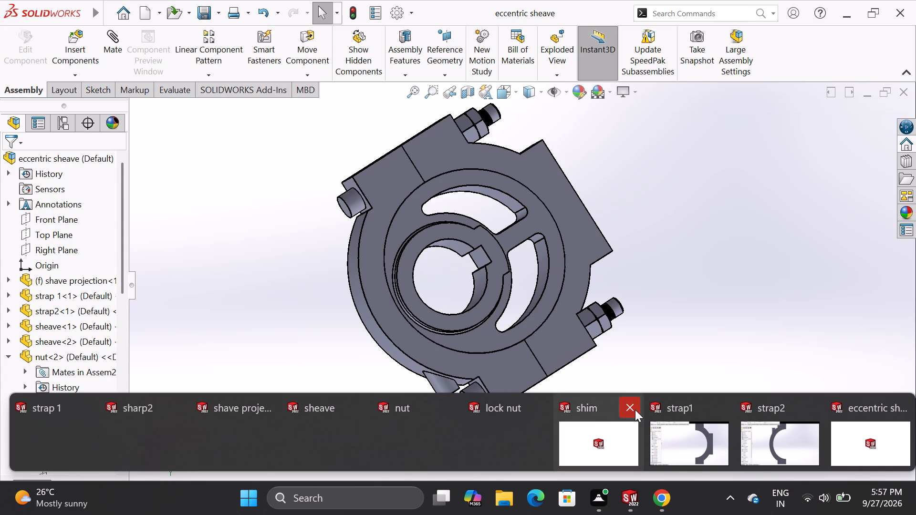
left_click(724, 404)
left_click(812, 410)
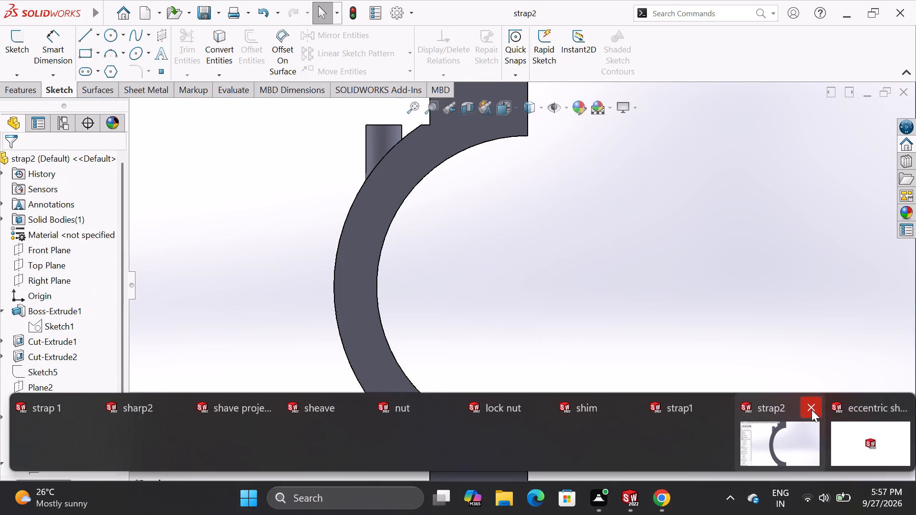
left_click(907, 411)
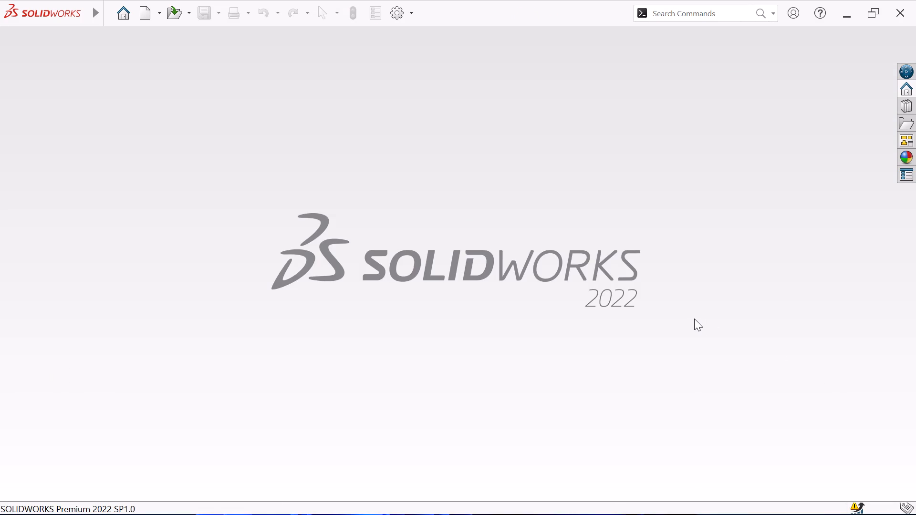
Create a new part document.
left_click(114, 10)
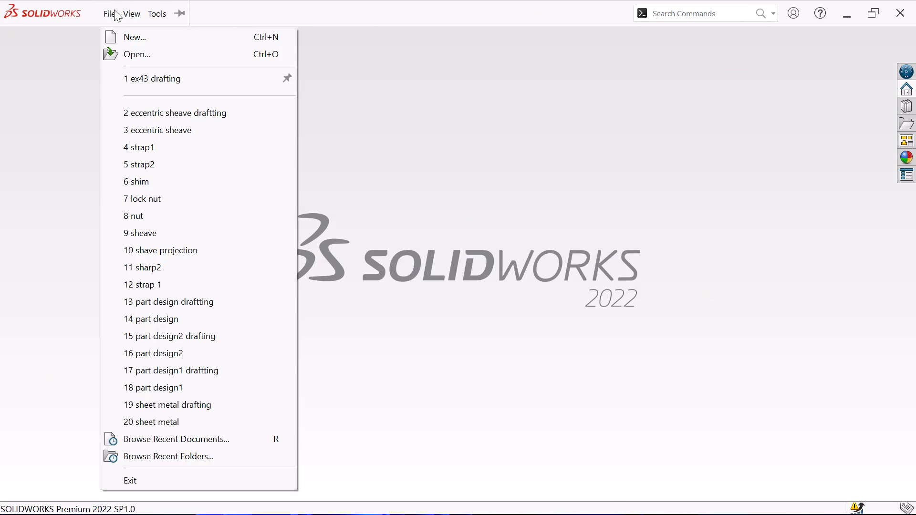
left_click(135, 31)
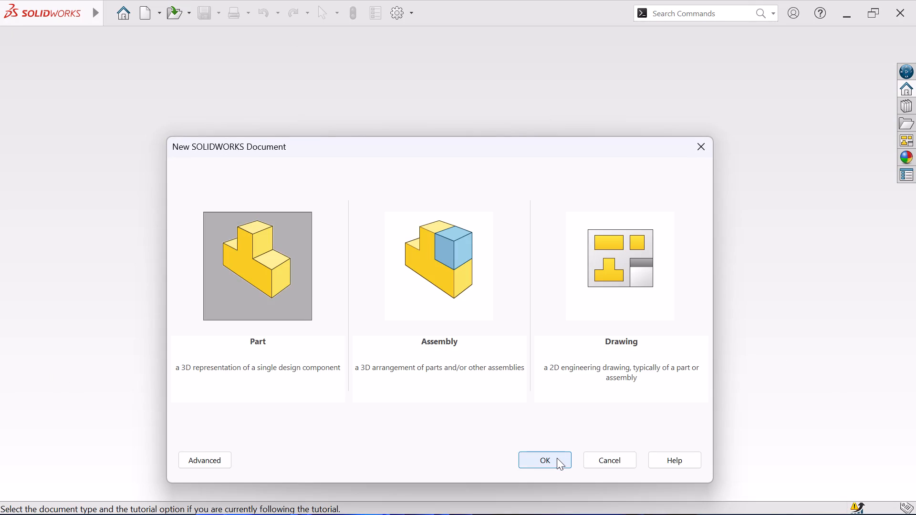
left_click(552, 459)
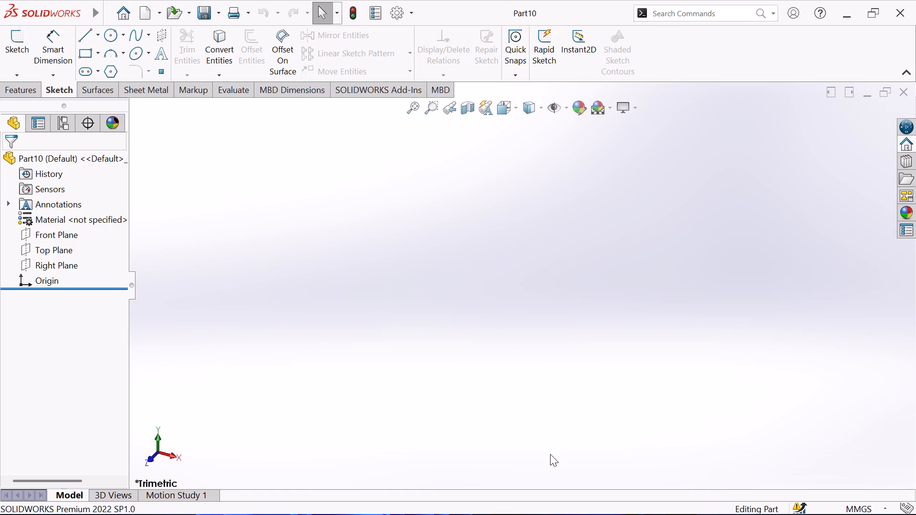
Open a sketch on the Front Plane and draw a horizontal centerline about 325 mm long just above the origin.
left_click(31, 235)
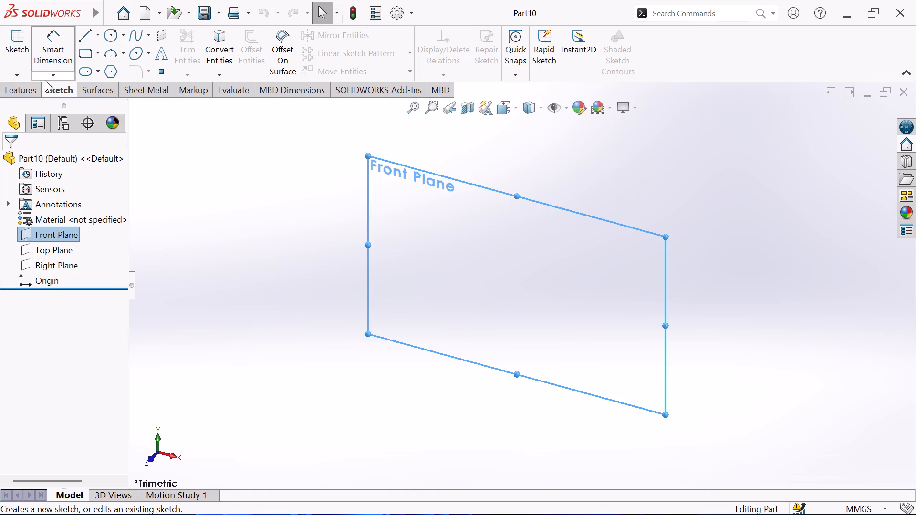
left_click(1, 36)
left_click(18, 39)
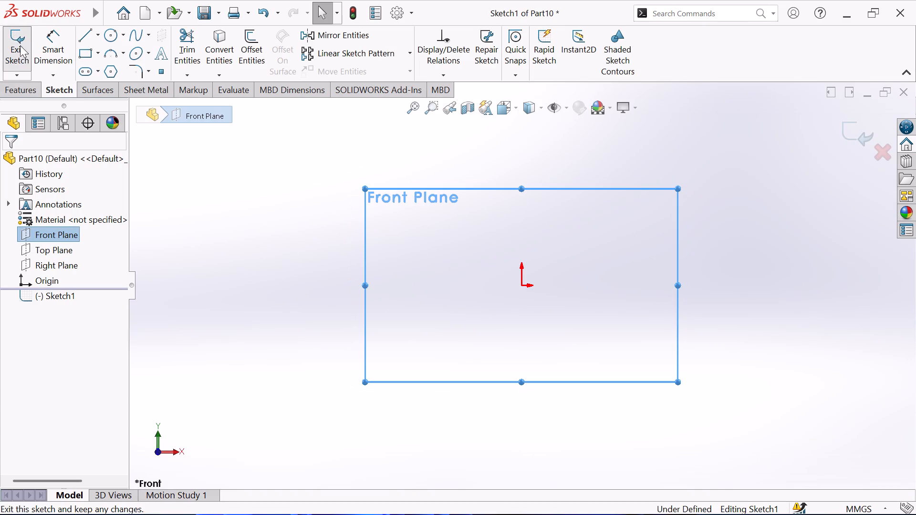
left_click(100, 36)
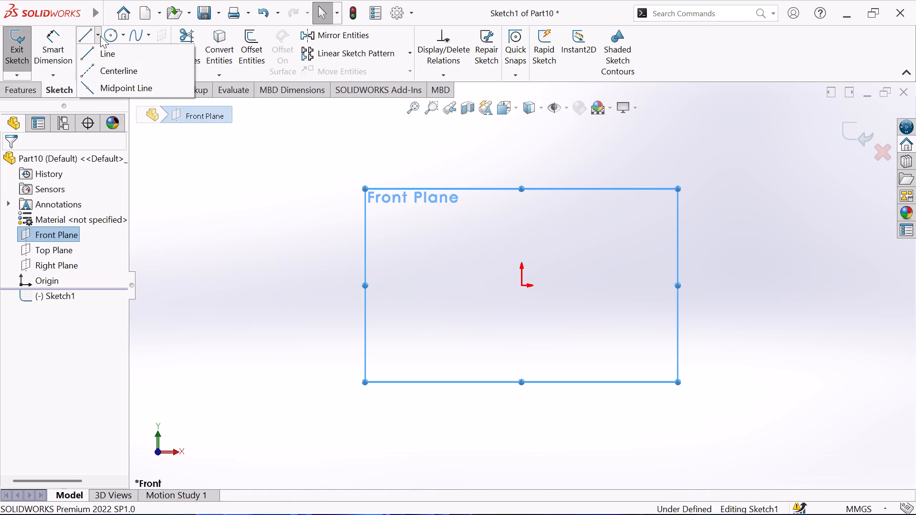
left_click(87, 75)
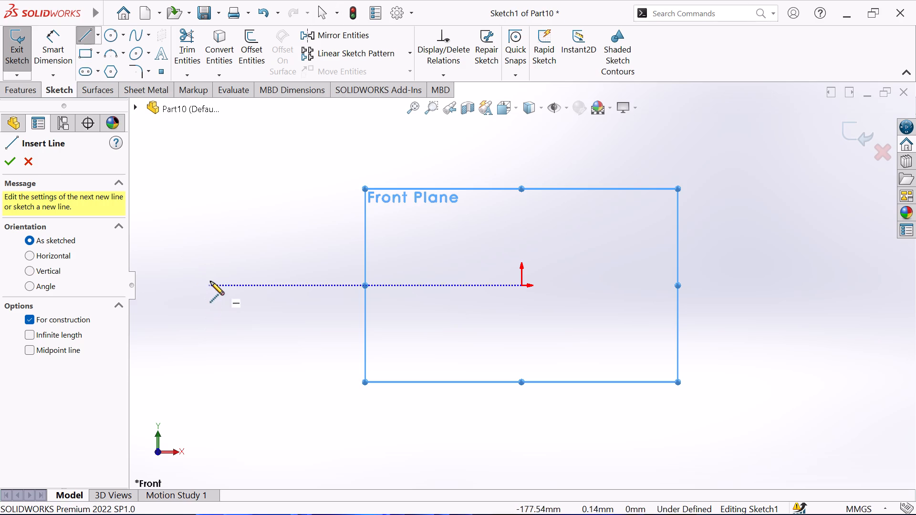
left_click(211, 278)
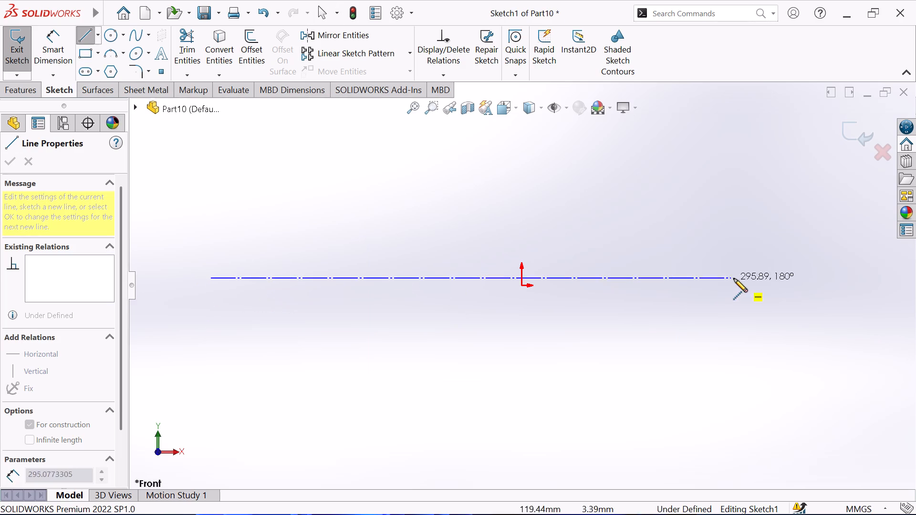
left_click(783, 279)
right_click(704, 230)
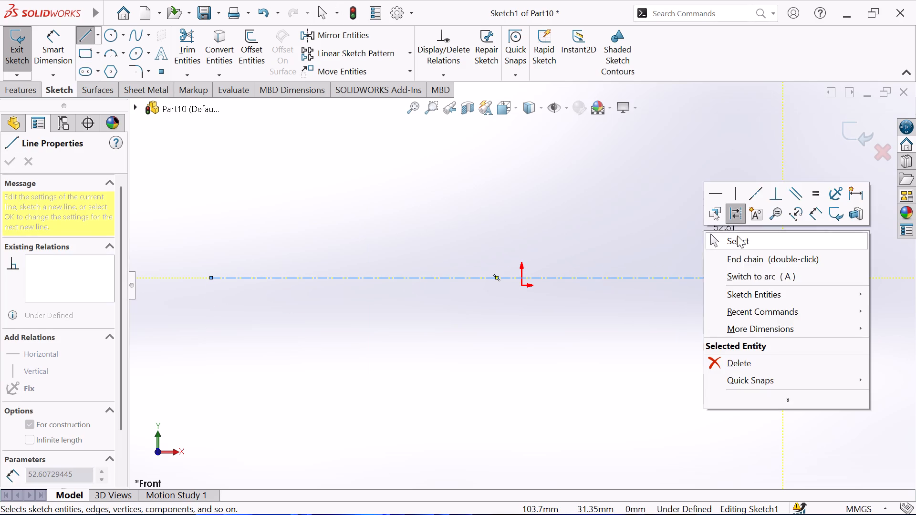
left_click(739, 237)
Add a Coincident relation between the horizontal centerline and the origin.
left_click(459, 276)
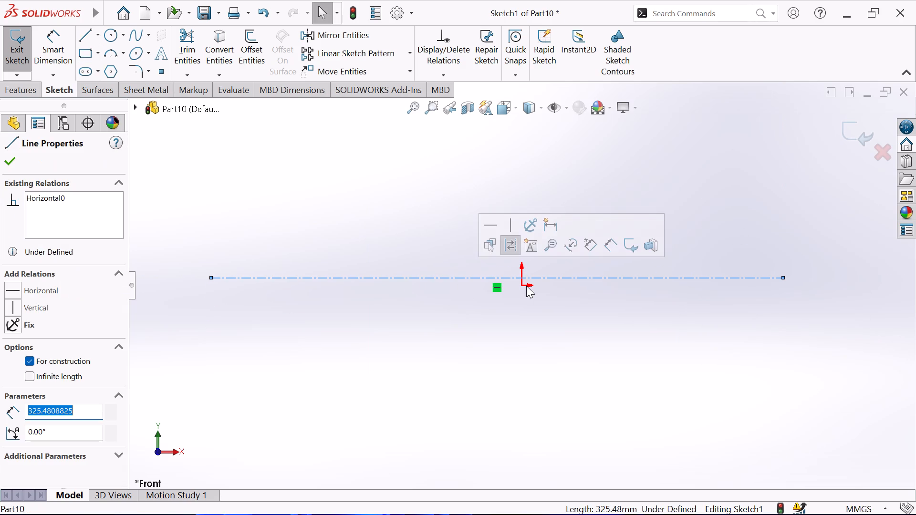
left_click(521, 287, "ctrl")
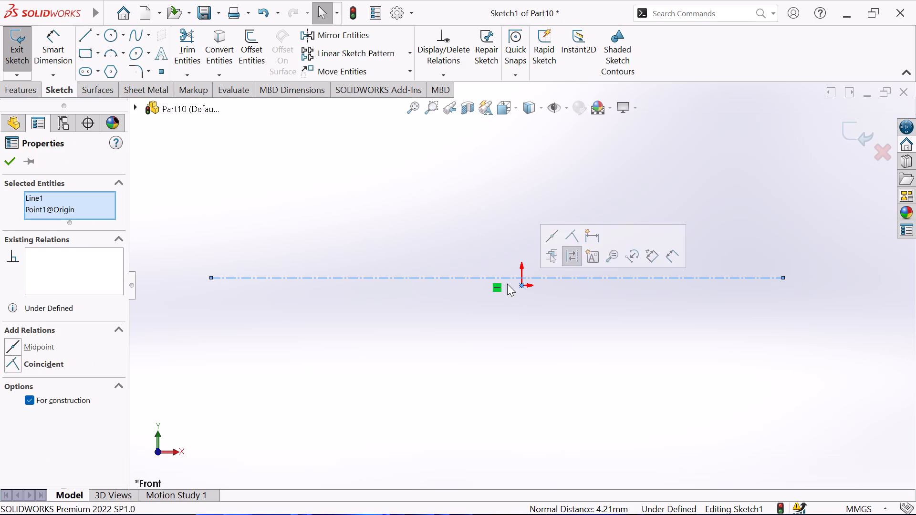
left_click(12, 360)
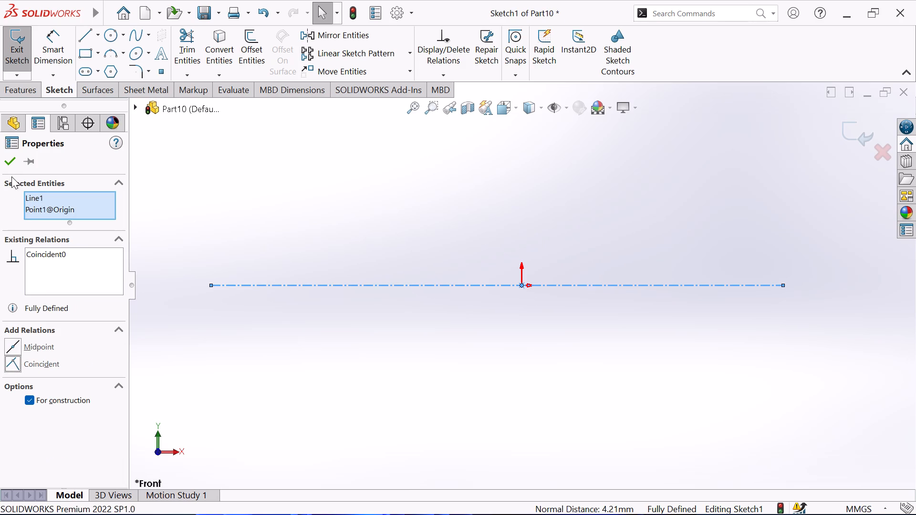
left_click(9, 166)
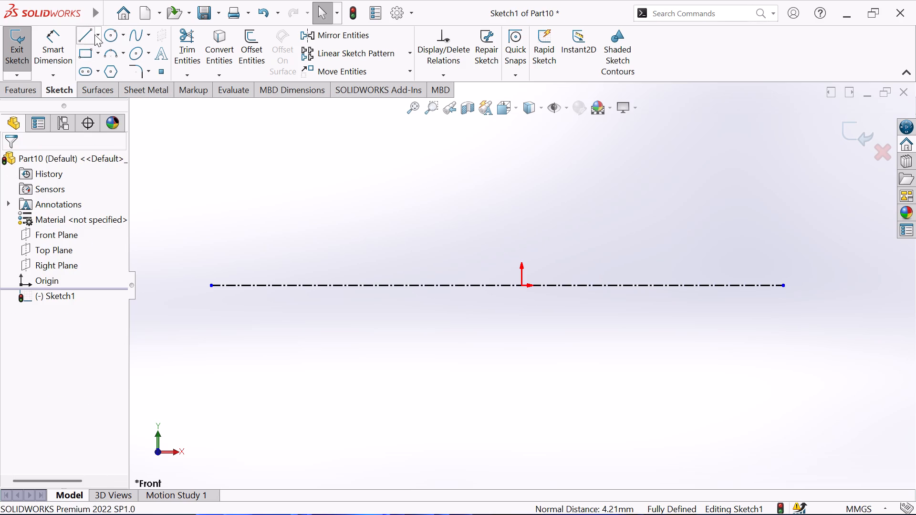
Draw a vertical centerline through the origin, extending above and below the horizontal centerline.
left_click(99, 32)
left_click(93, 75)
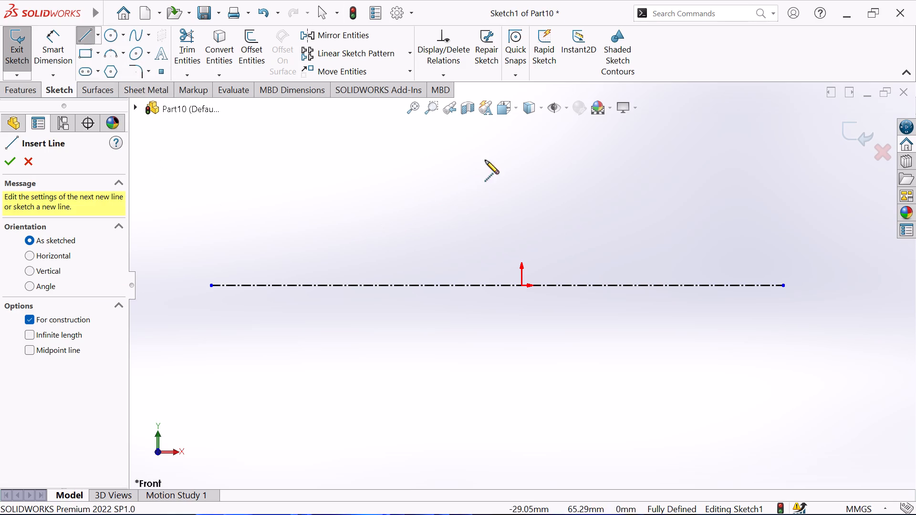
left_click(520, 132)
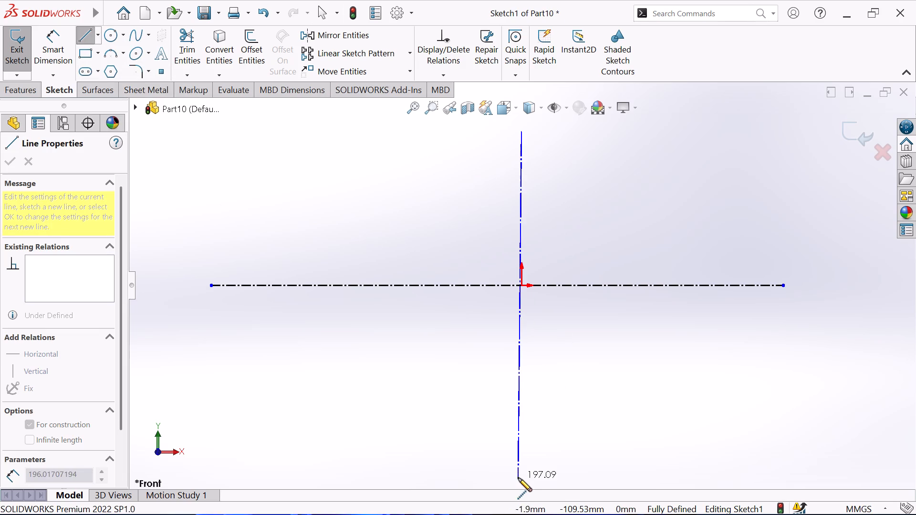
left_click(521, 470)
right_click(457, 369)
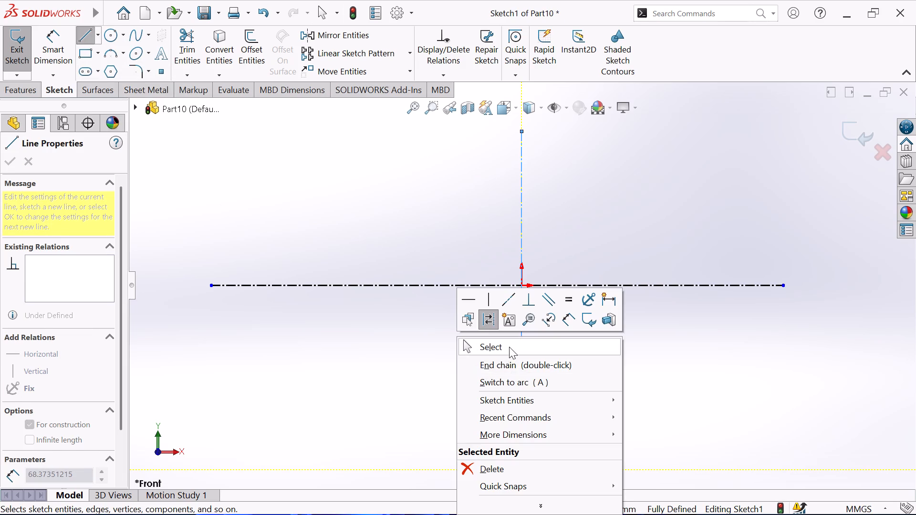
left_click(509, 346)
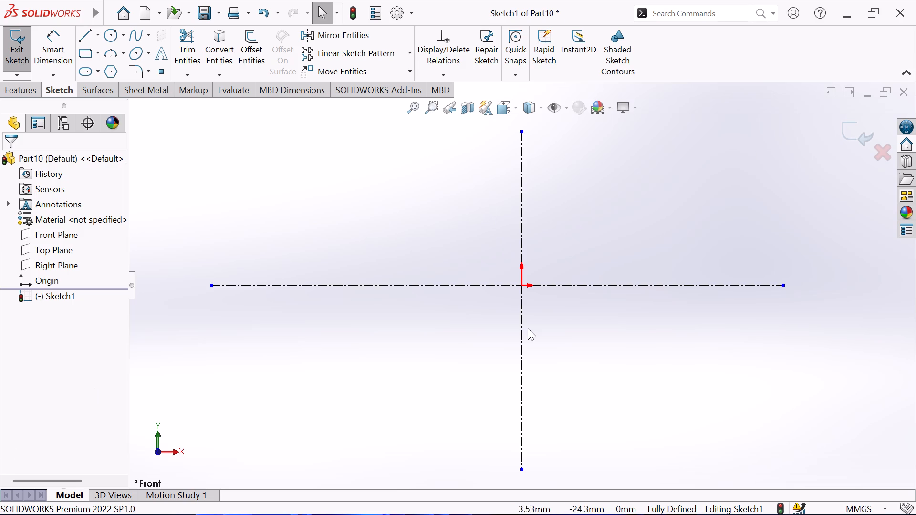
Sketch a center rectangle about 88 mm high, wider than it is tall, centred on the origin.
scroll(528, 328, "up", 2)
scroll(552, 319, "down", 1)
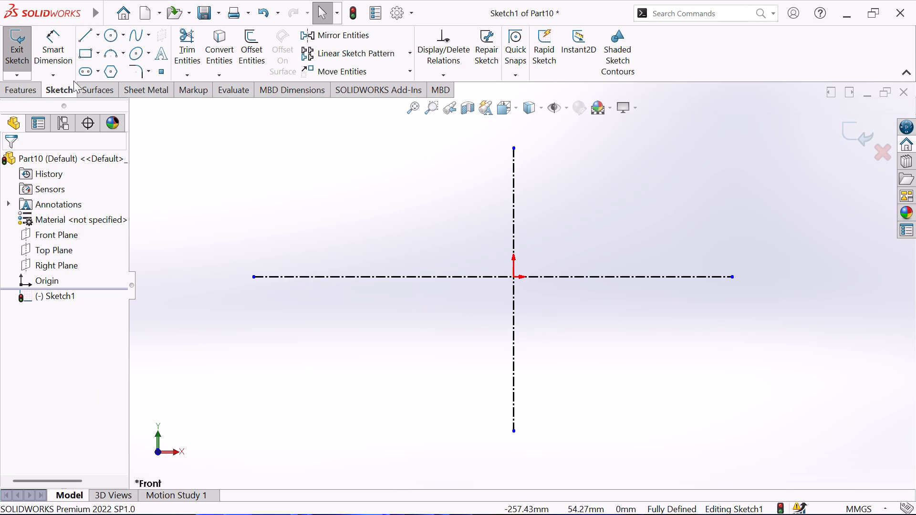
left_click(100, 59)
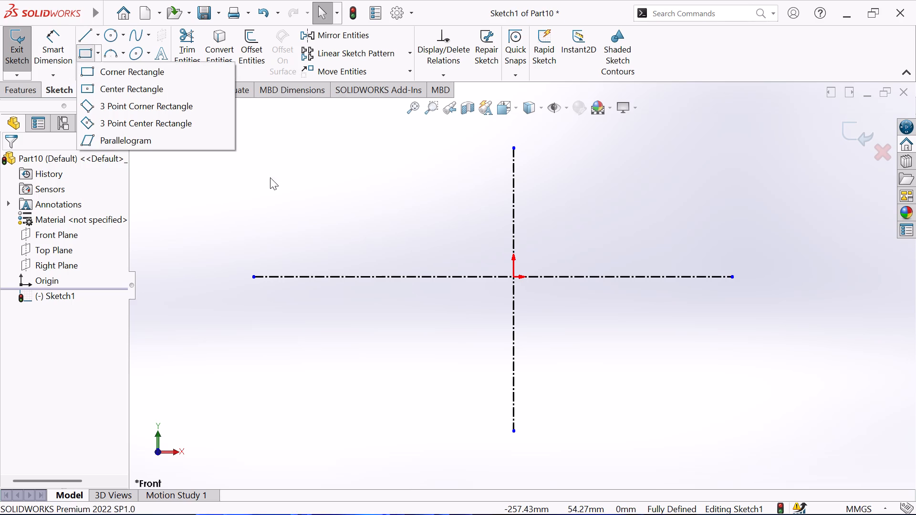
left_click(134, 87)
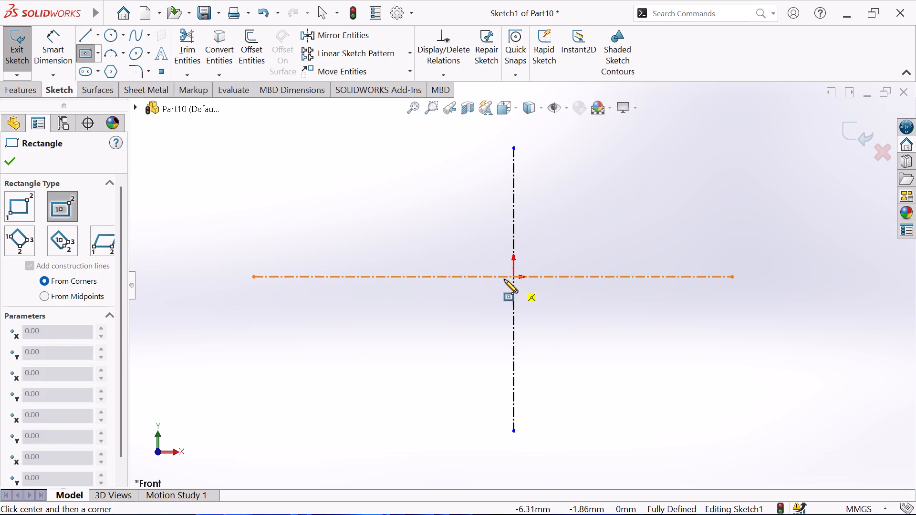
left_click(512, 277)
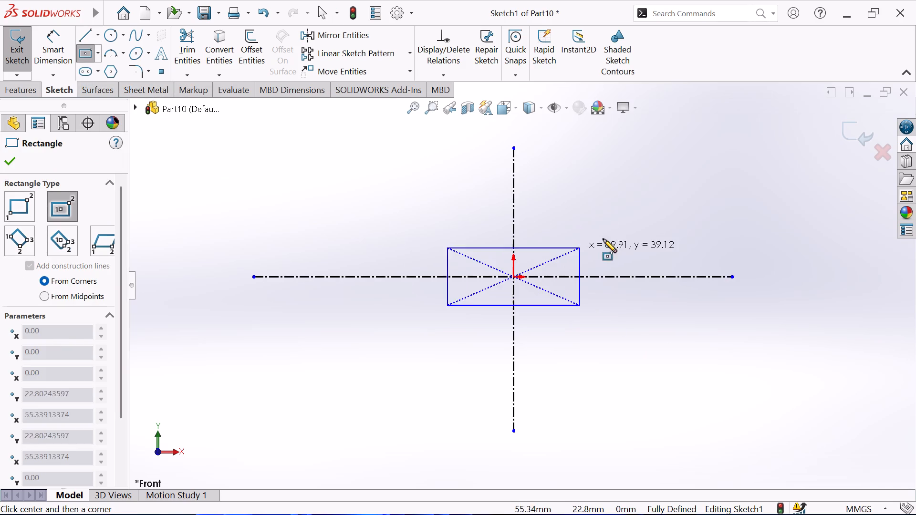
left_click(649, 212)
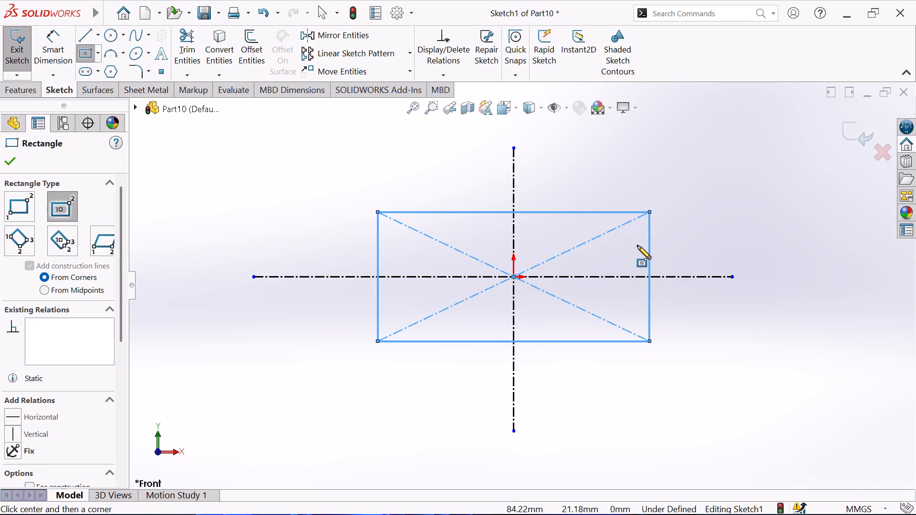
right_click(308, 253)
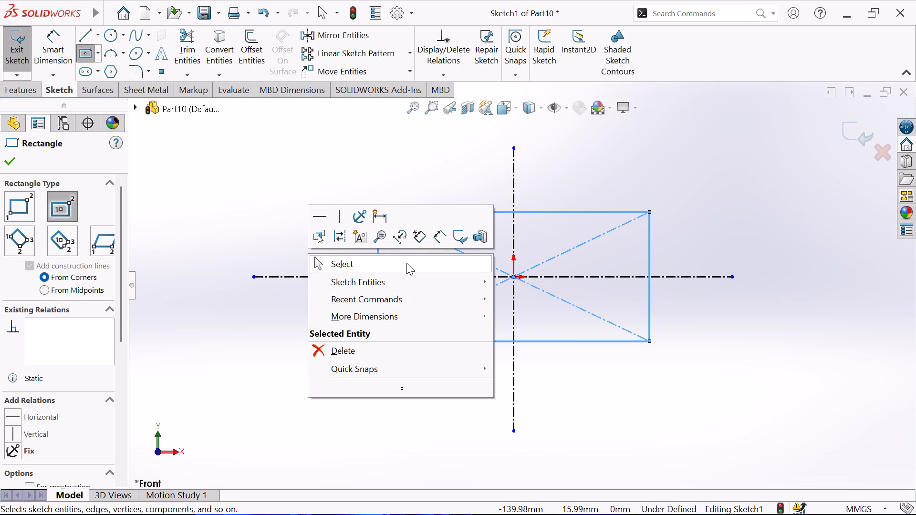
left_click(406, 263)
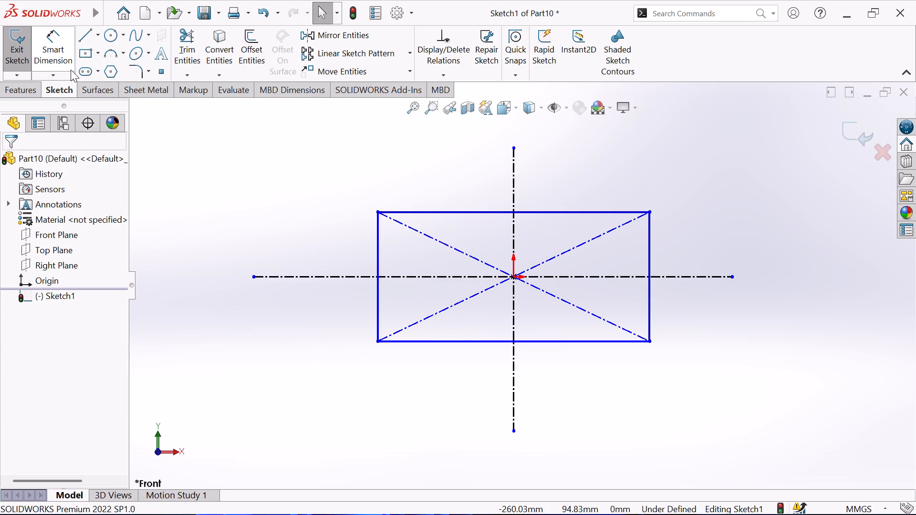
Dimension the rectangle's left vertical side to 50 mm.
left_click(47, 50)
left_click(379, 319)
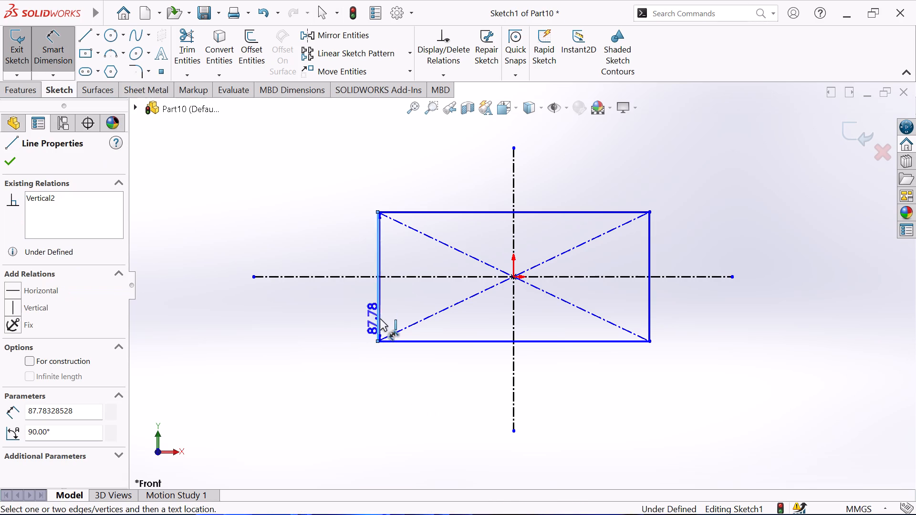
left_click(205, 286)
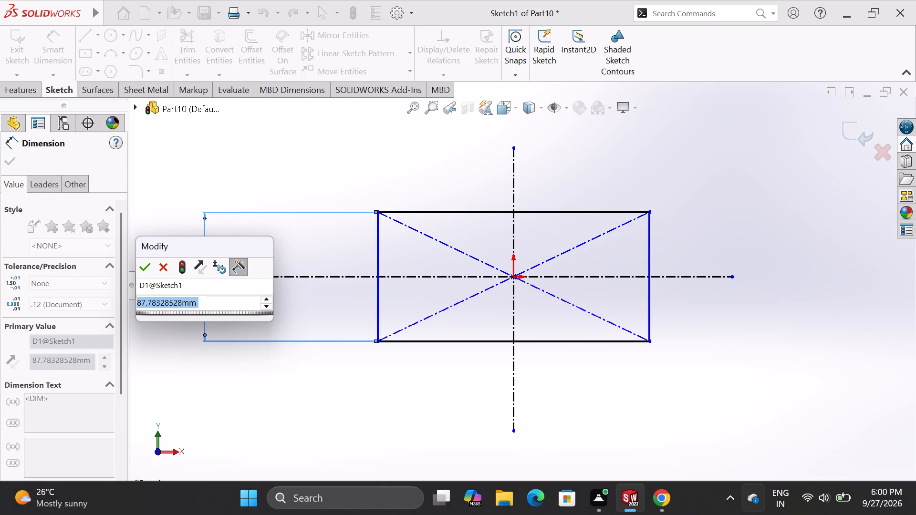
key("5")
key("0")
key("Return")
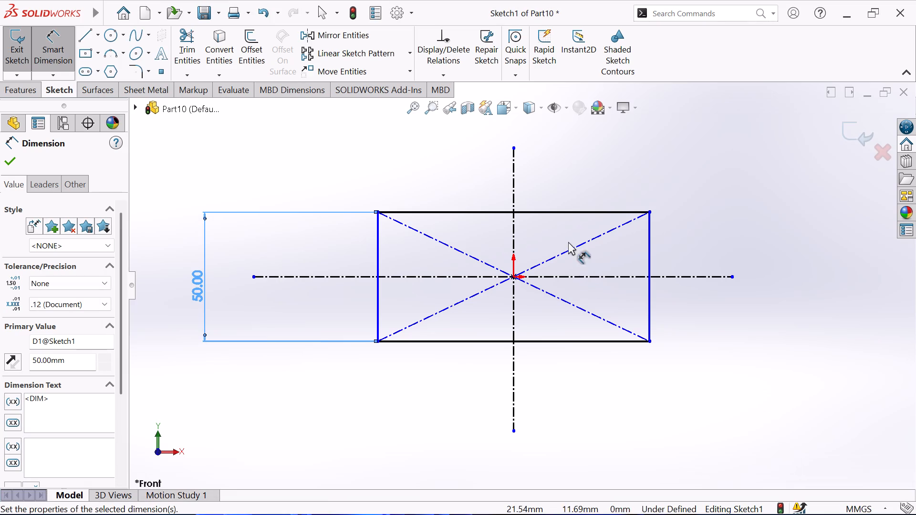
Dimension the rectangle's upper horizontal side to 69 mm.
left_click(567, 211)
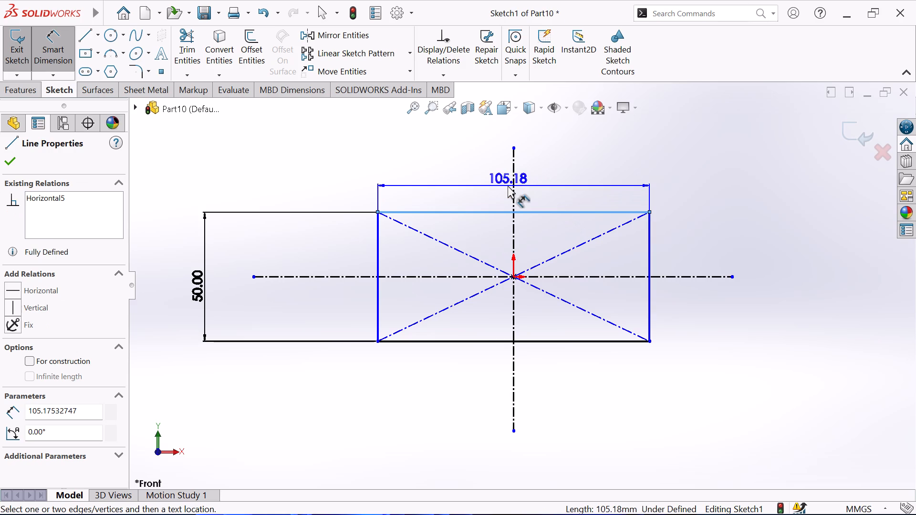
left_click(508, 185)
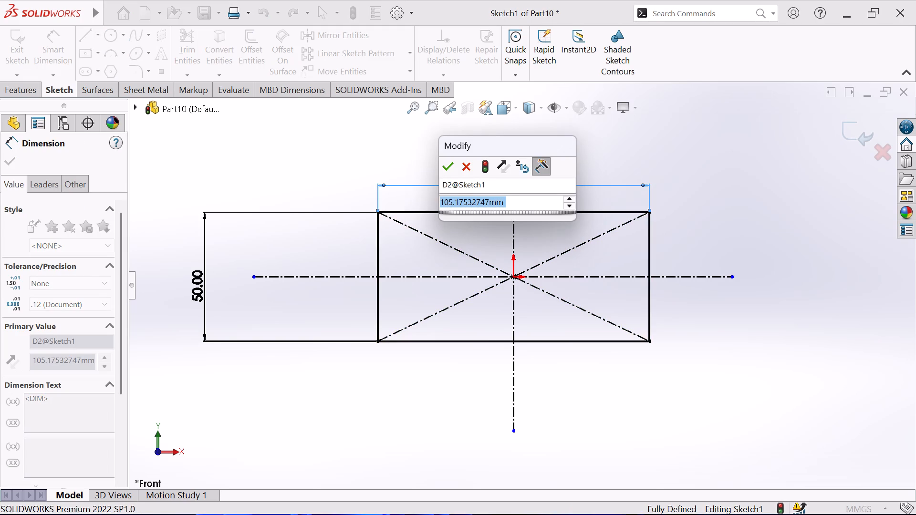
type("69")
key("Return")
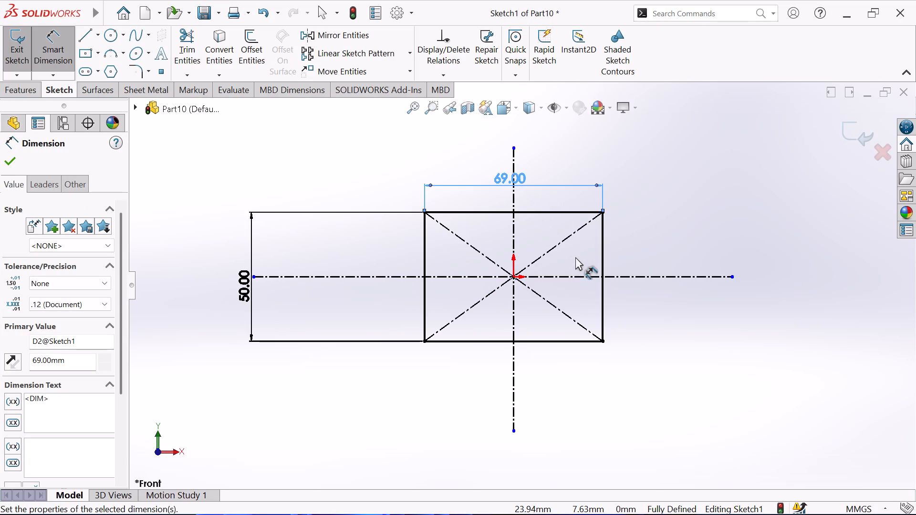
right_click(691, 301)
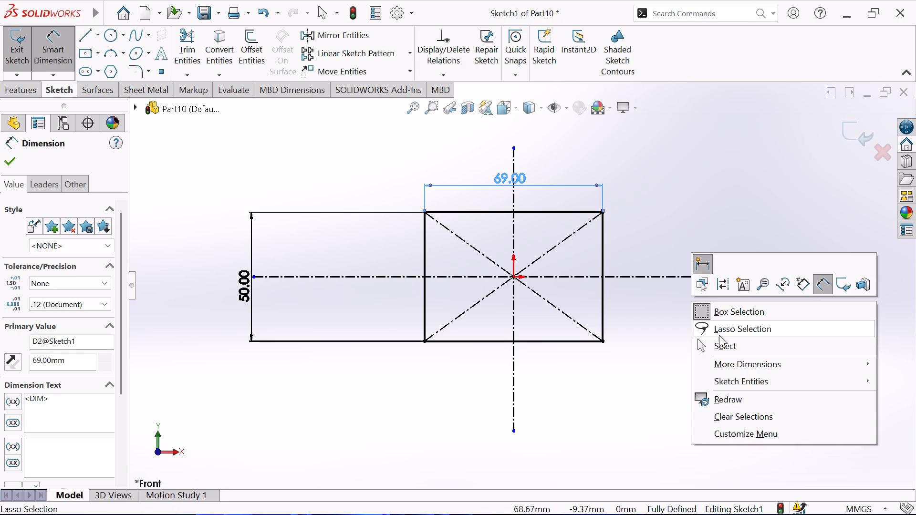
left_click(738, 346)
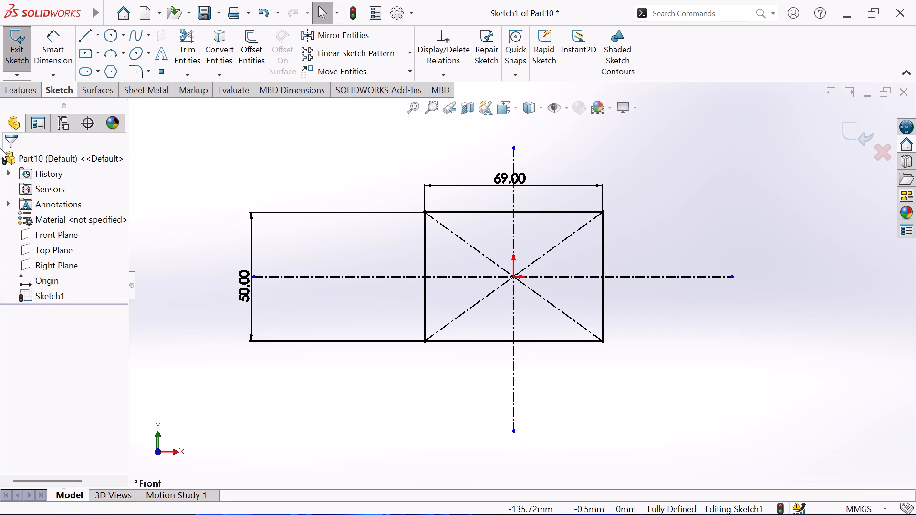
Extrude the rectangle as a Blind boss with a depth of 12 mm.
left_click(8, 88)
left_click(12, 64)
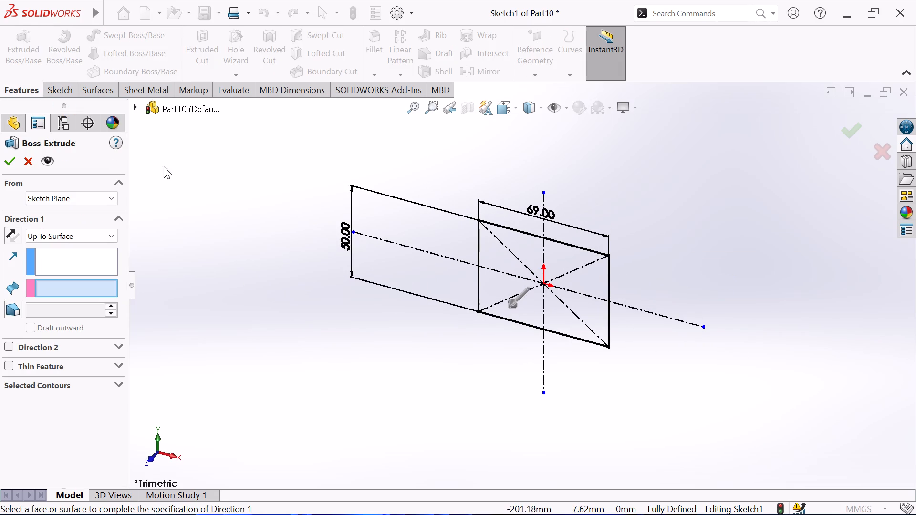
left_click(99, 241)
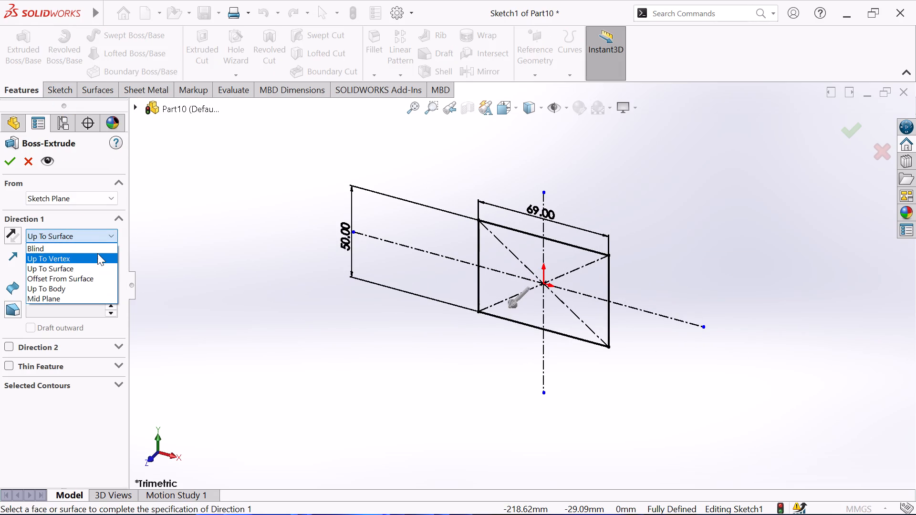
left_click(96, 251)
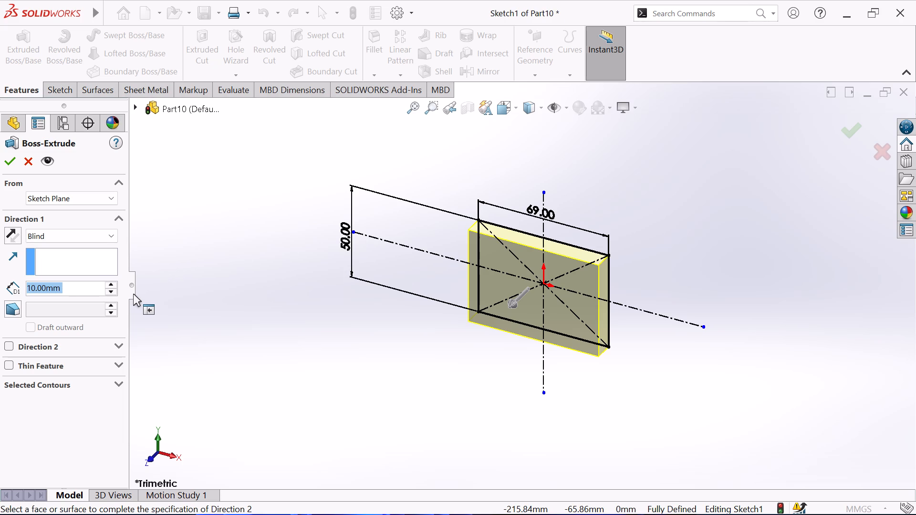
type("12")
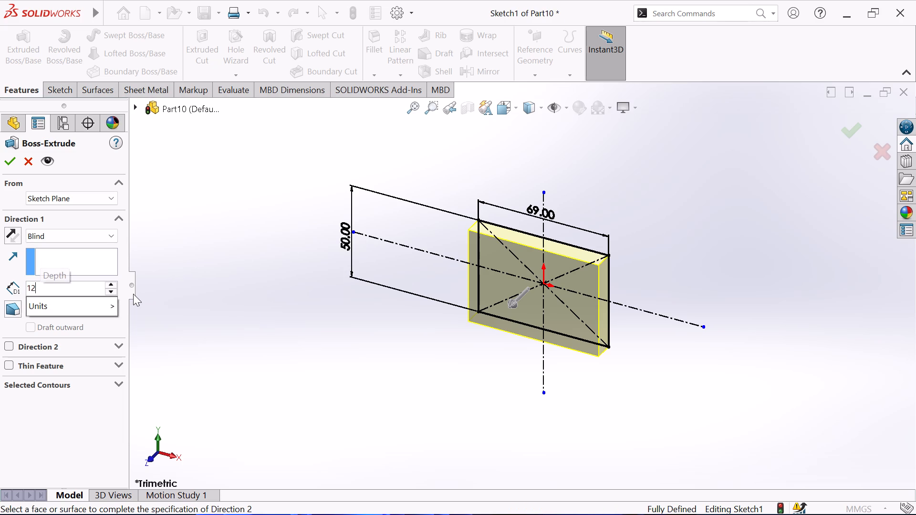
key("Return")
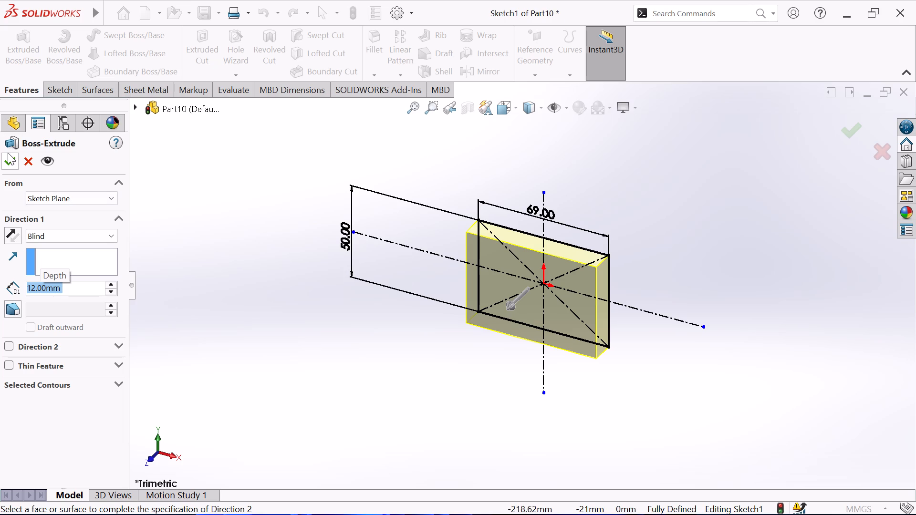
left_click(8, 154)
left_click(290, 240)
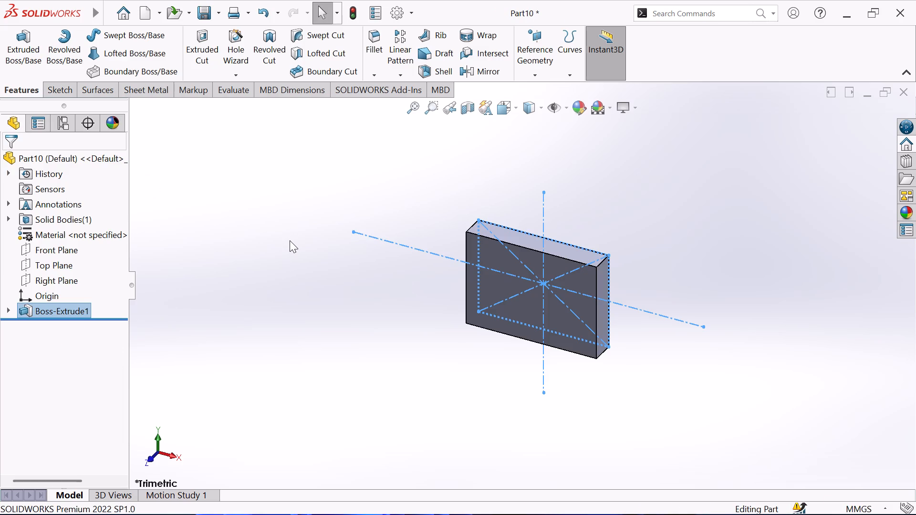
Open a new sketch on the top face of the extruded block.
middle_click_drag(275, 250, 279, 360)
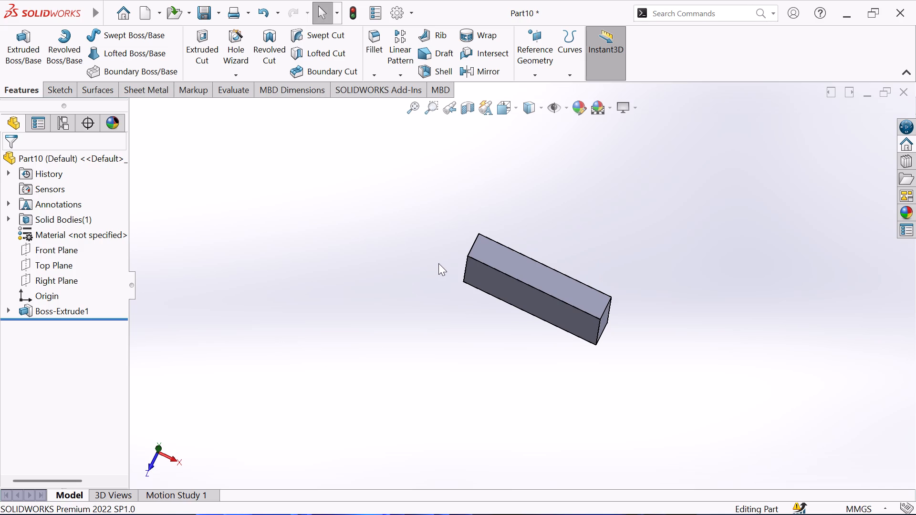
left_click(562, 284)
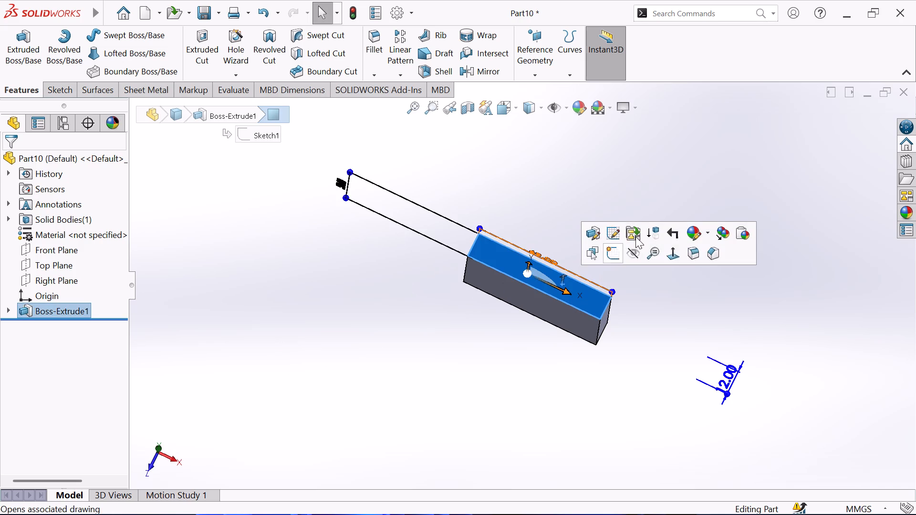
left_click(614, 250)
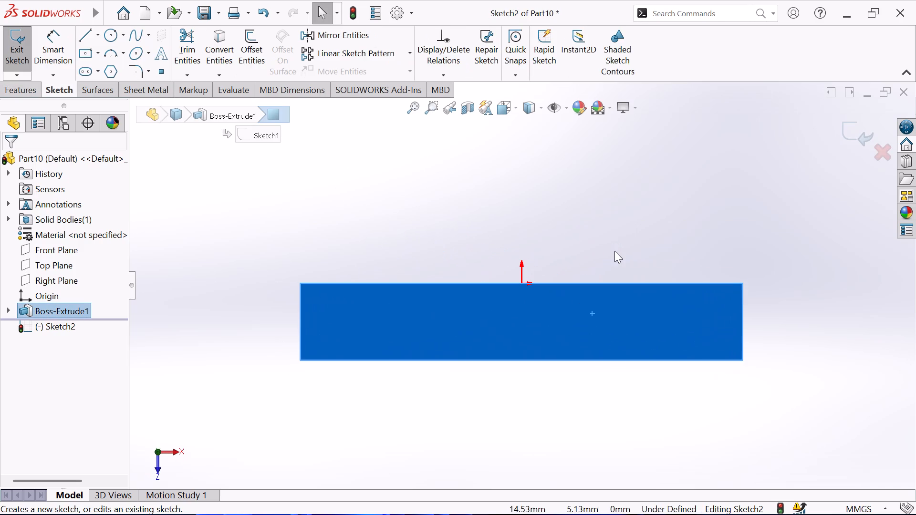
left_click(611, 249)
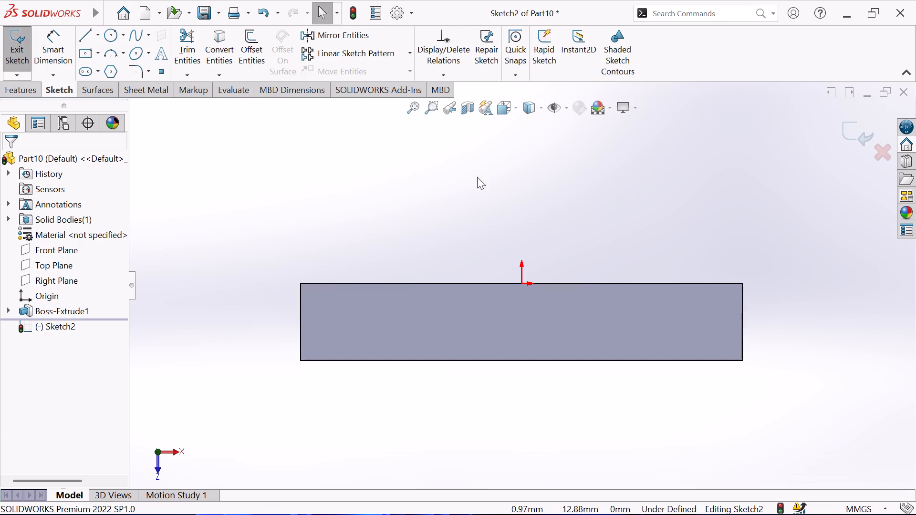
Sketch a corner rectangle about 12 mm by 4 mm on the top face's front edge, to the right of the origin.
left_click(101, 56)
left_click(88, 74)
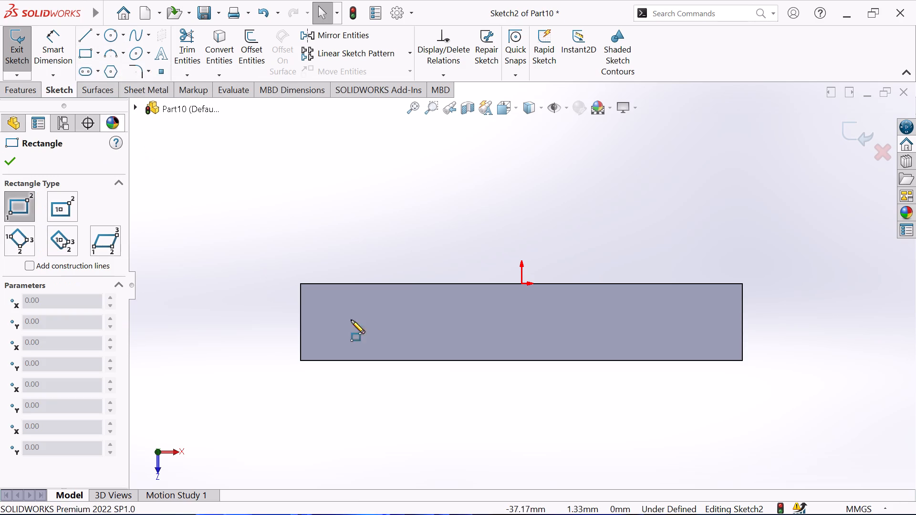
left_click(623, 358)
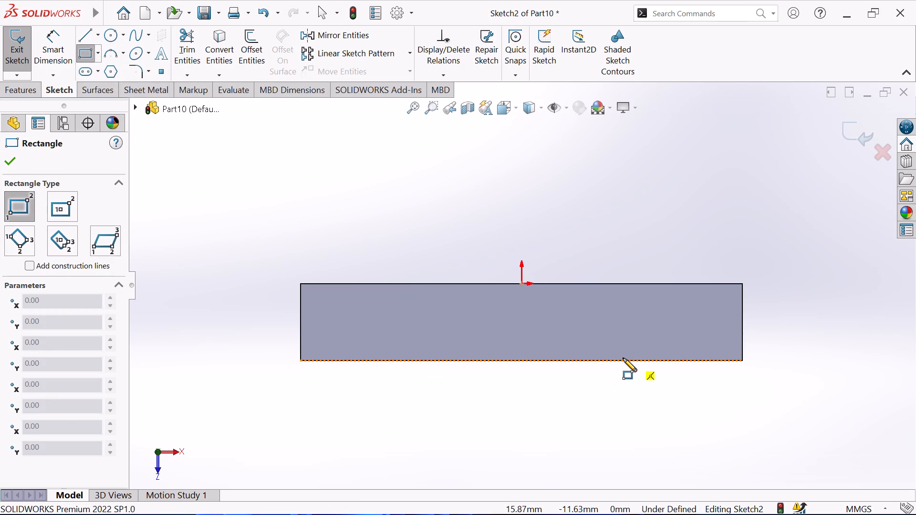
left_click(702, 334)
right_click(784, 294)
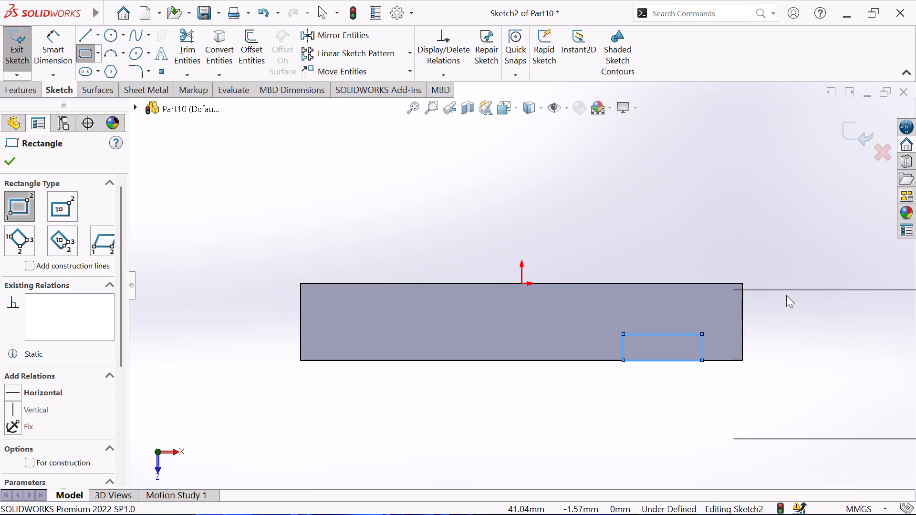
left_click(802, 309)
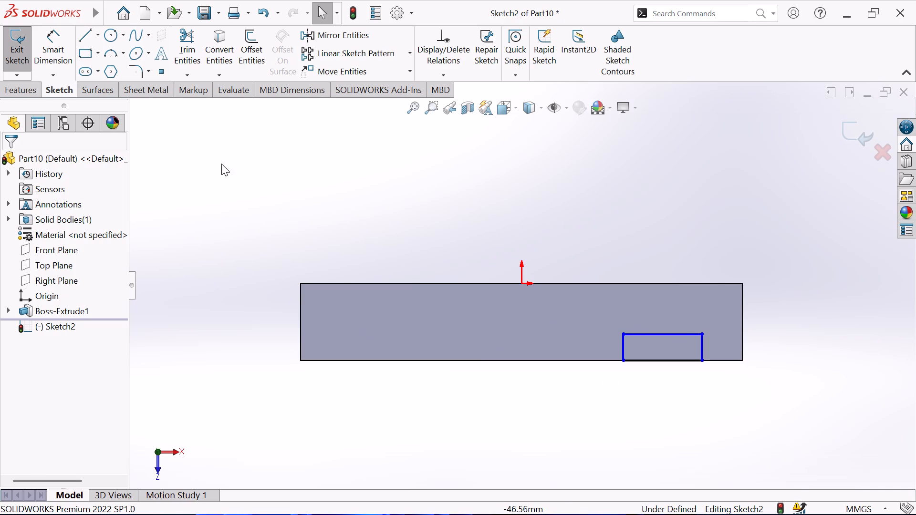
Dimension the small rectangle's left vertical side to 3 mm.
left_click(70, 58)
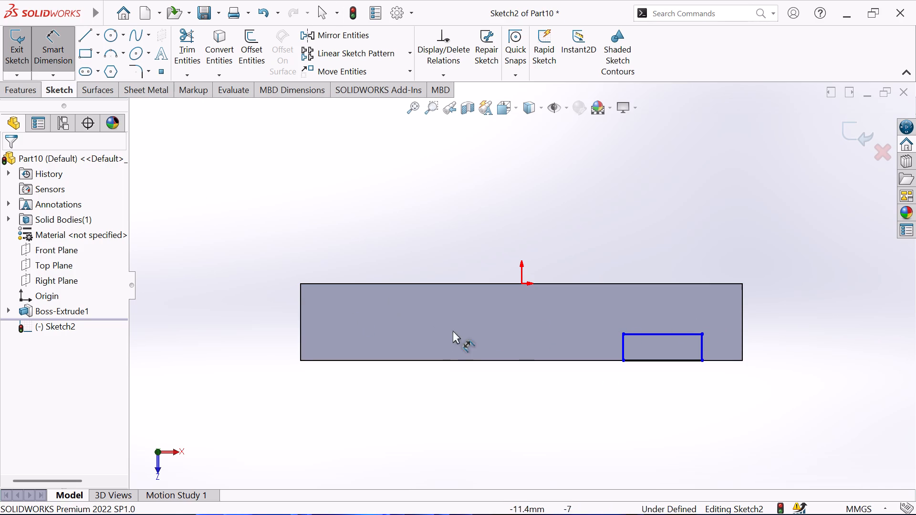
left_click(625, 339)
left_click(590, 349)
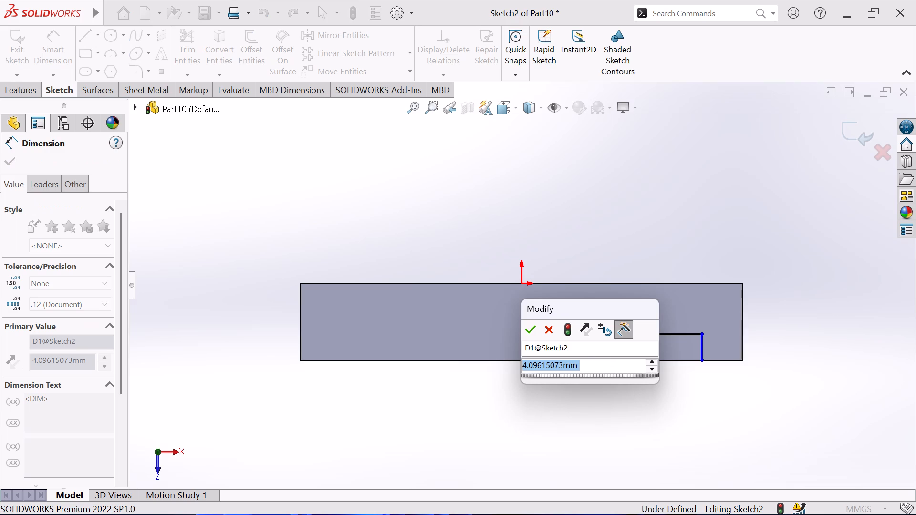
key("3")
key("Return")
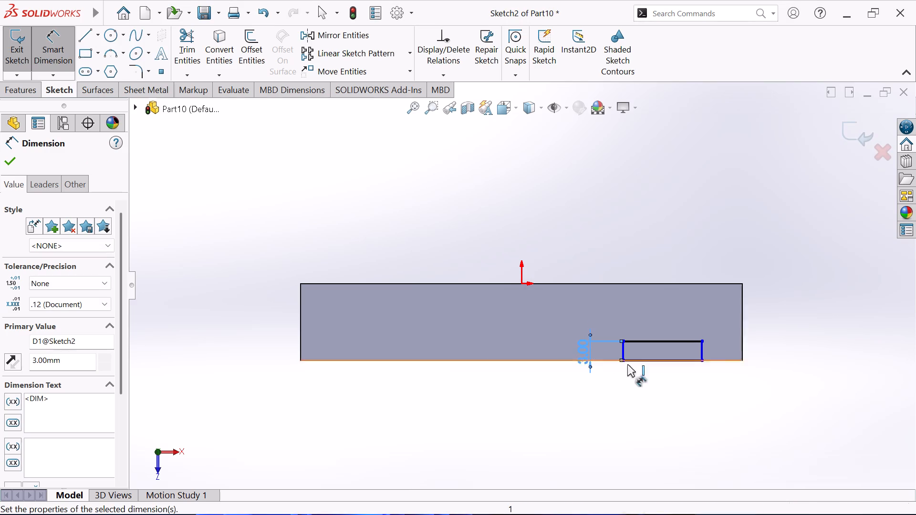
Dimension the small rectangle's long horizontal side to 21 mm.
left_click(673, 341)
left_click(673, 334)
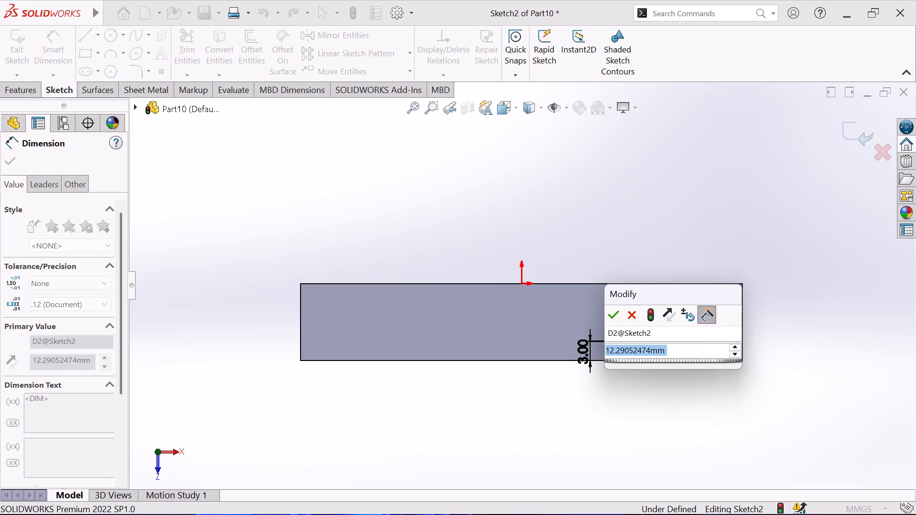
type("21")
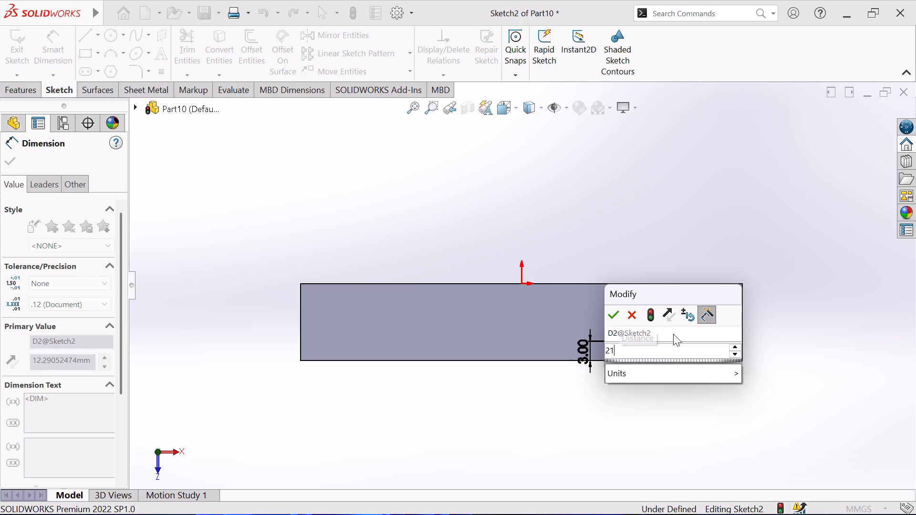
key("Return")
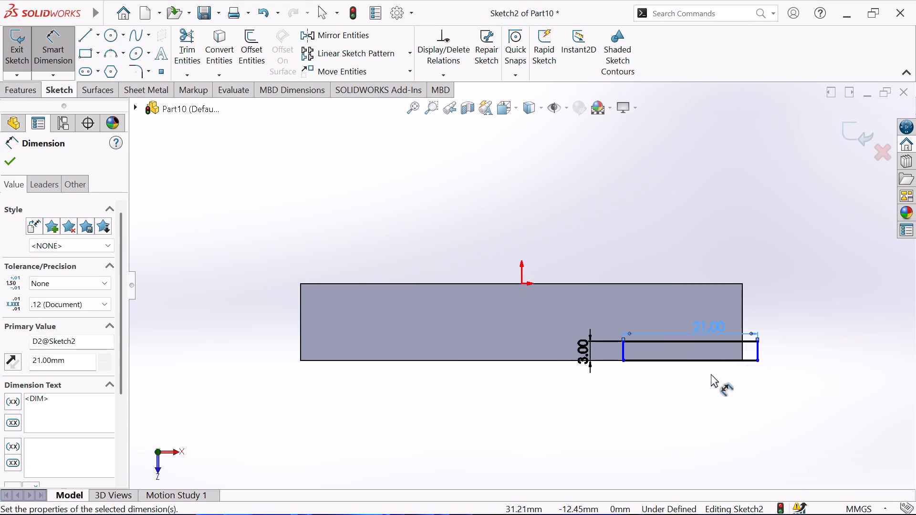
right_click(696, 393)
left_click(728, 412)
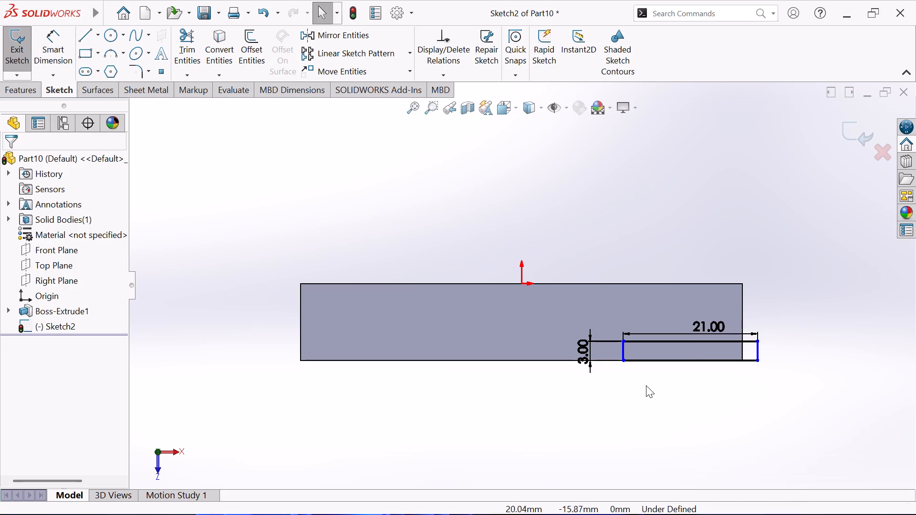
Move the small rectangle left along the front edge so it lies fully within the block's top face.
left_click_drag(623, 357, 609, 358)
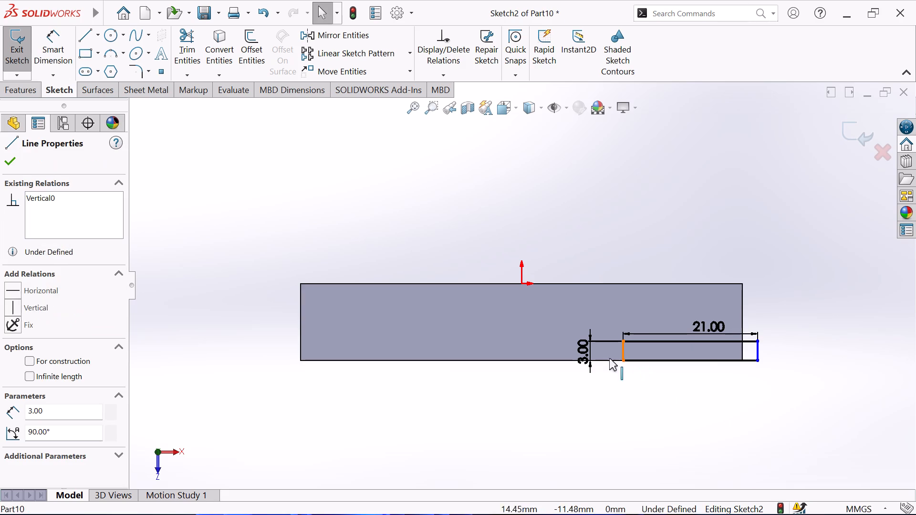
left_click_drag(609, 358, 567, 356)
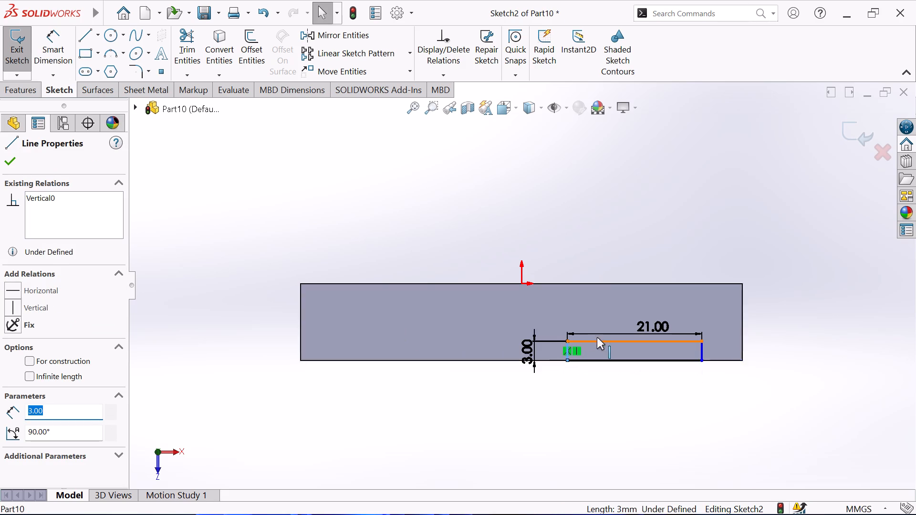
left_click(15, 165)
Dimension the distance between the block's right edge and the small rectangle's right side to 9 mm.
left_click(56, 48)
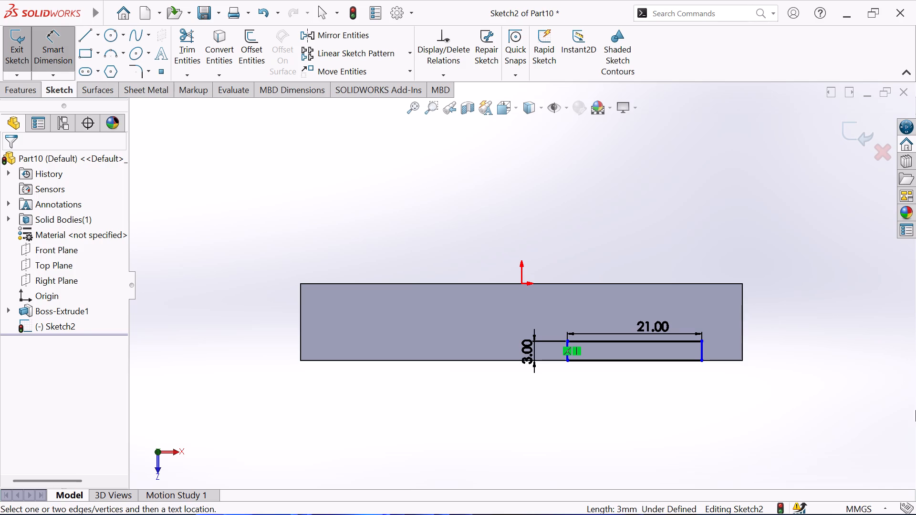
left_click(741, 323)
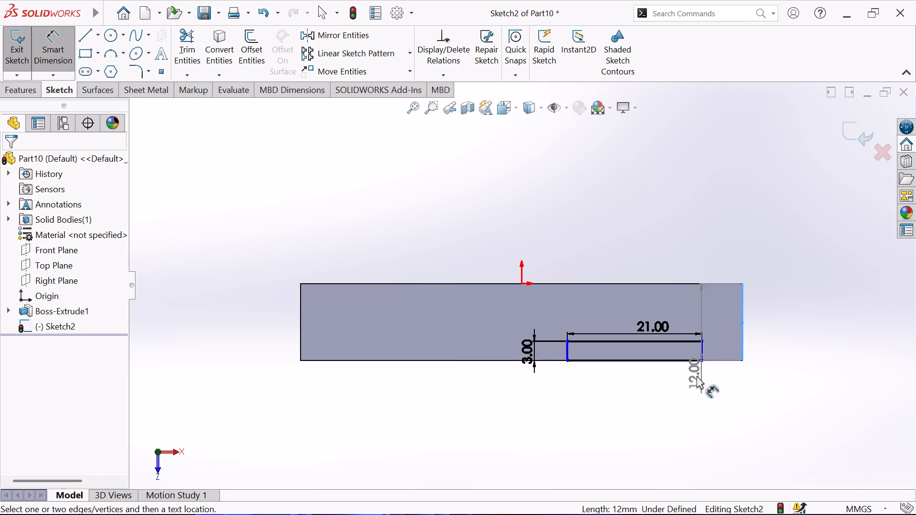
left_click(703, 350)
left_click(721, 398)
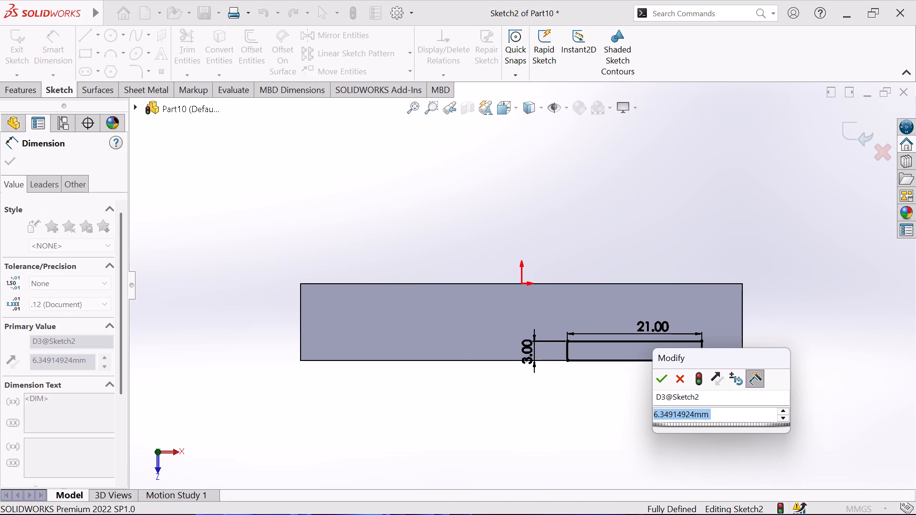
key("9")
key("Return")
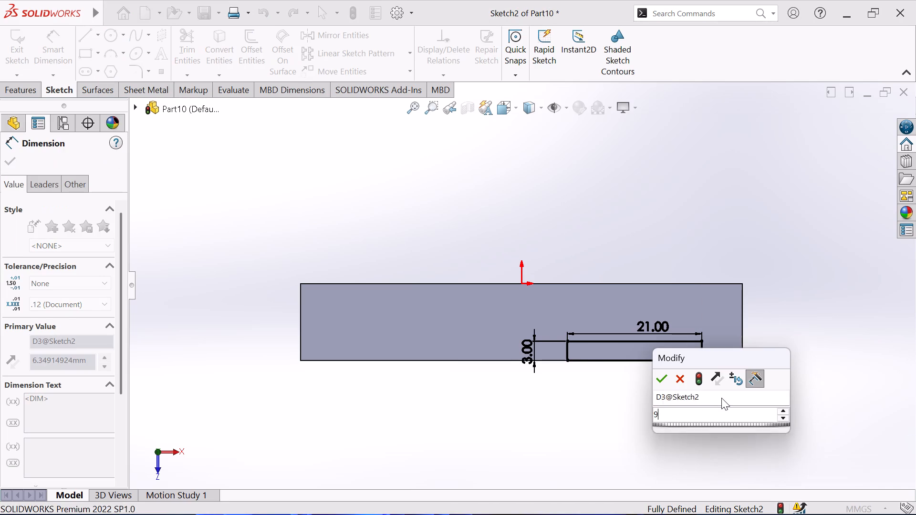
right_click(736, 423)
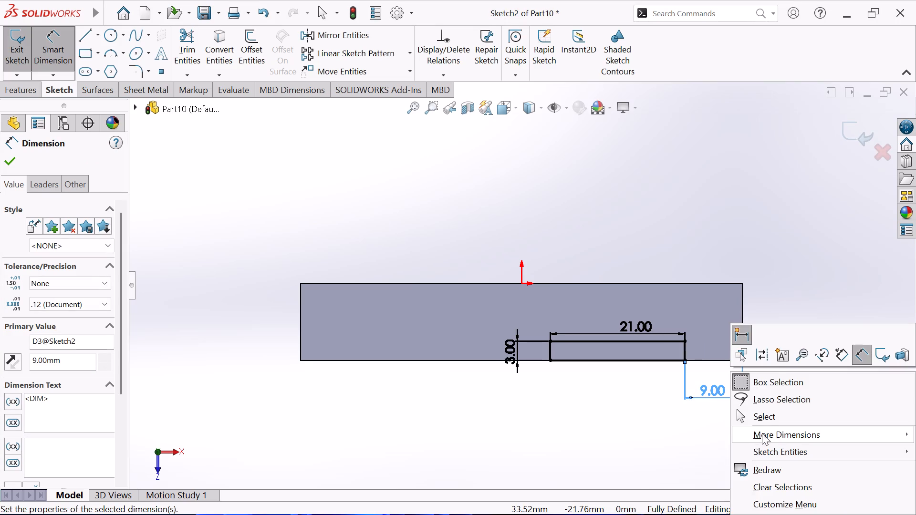
left_click(766, 419)
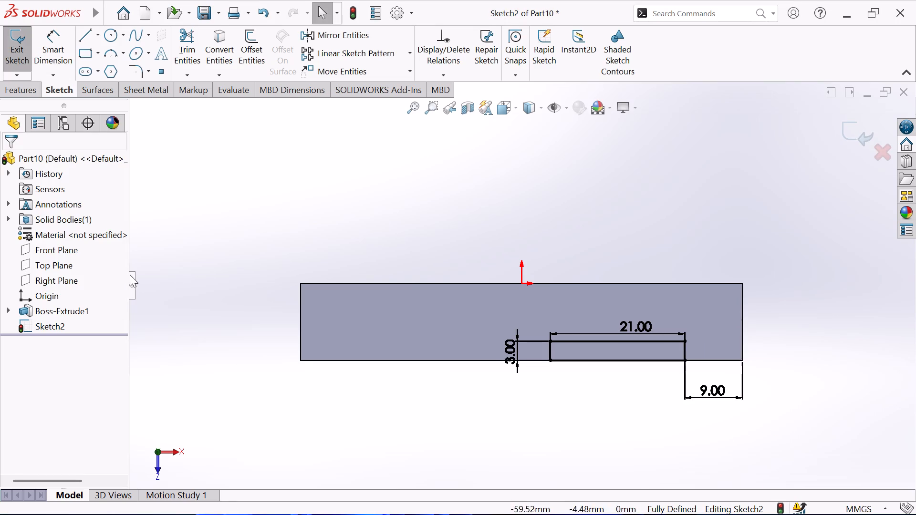
Cut the 21 × 3 mm rectangle out of the block with a Through All extruded cut.
left_click(21, 90)
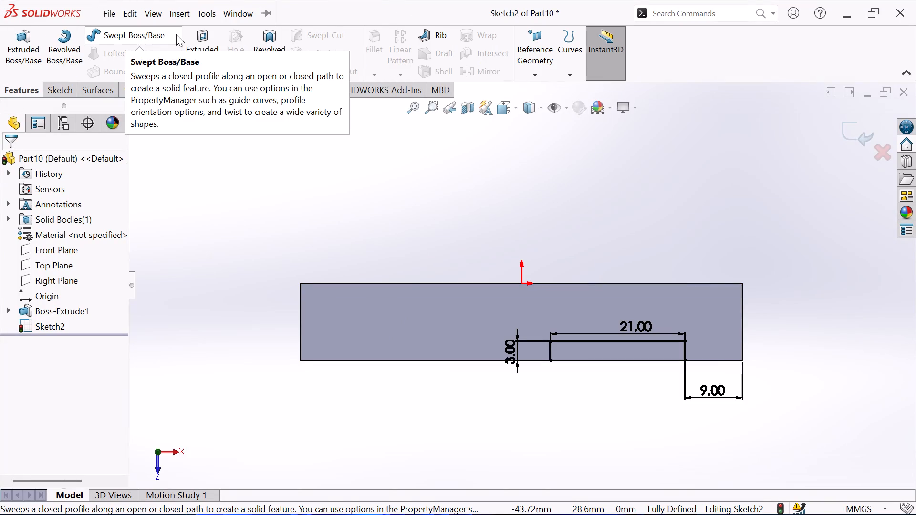
left_click(208, 50)
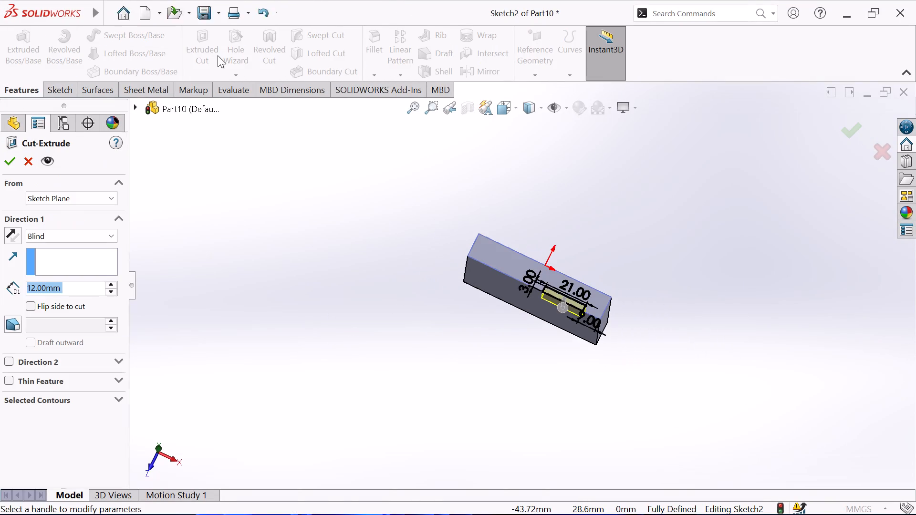
left_click(105, 240)
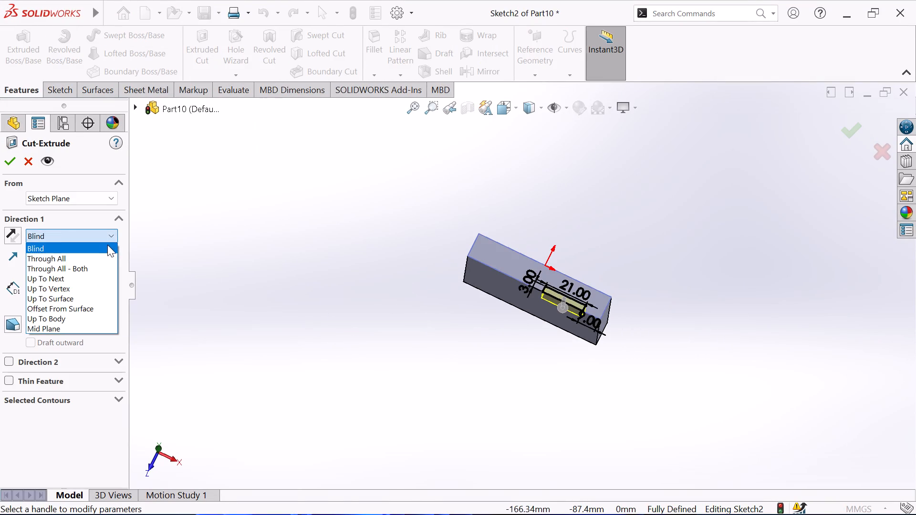
left_click(106, 261)
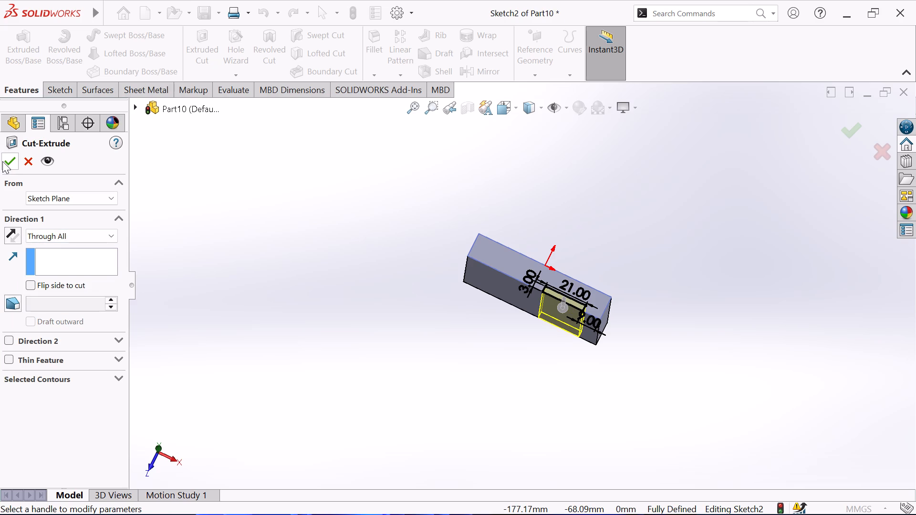
left_click(4, 161)
left_click(259, 239)
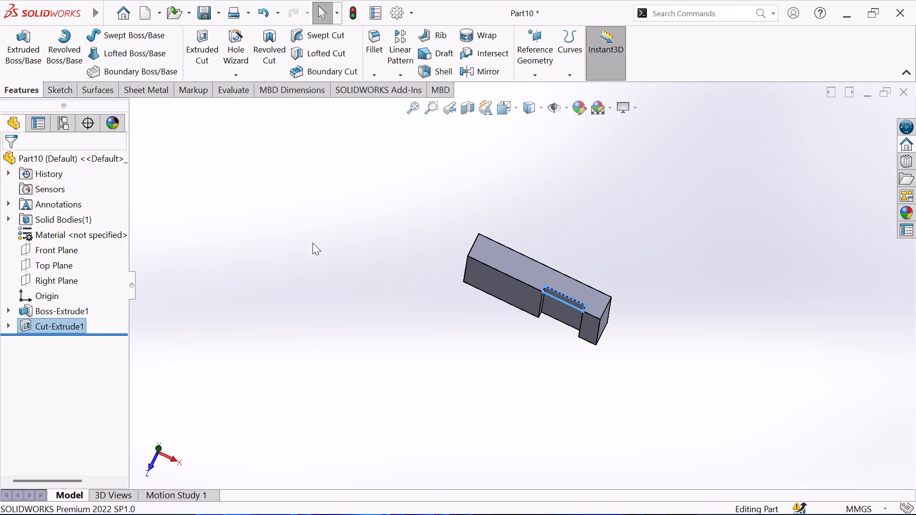
Start a sketch on the narrow front face between the recess and the block's right end, and convert the face's outline into sketch entities.
middle_click(351, 307)
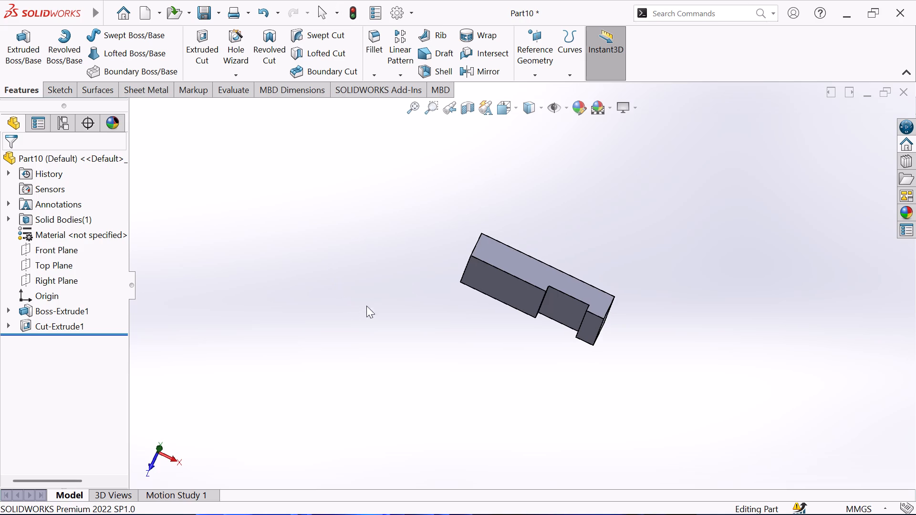
scroll(471, 321, "down", 1)
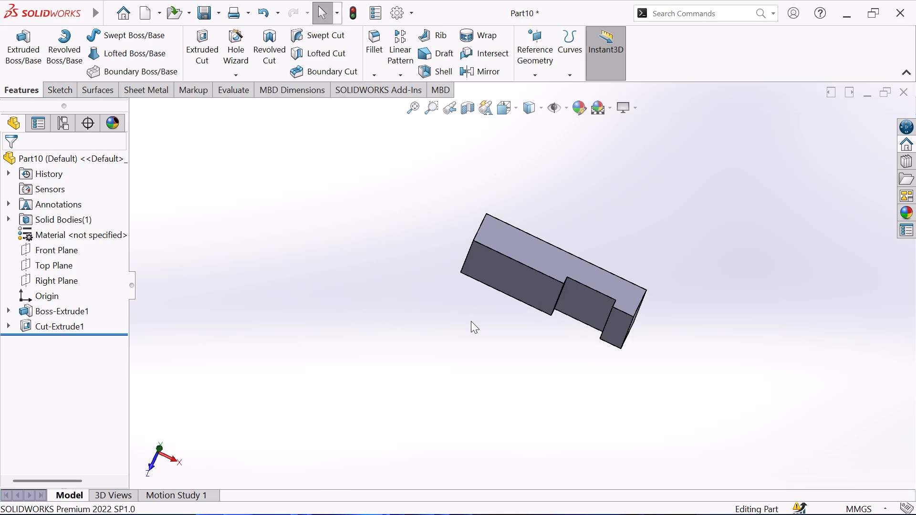
scroll(471, 321, "down", 1)
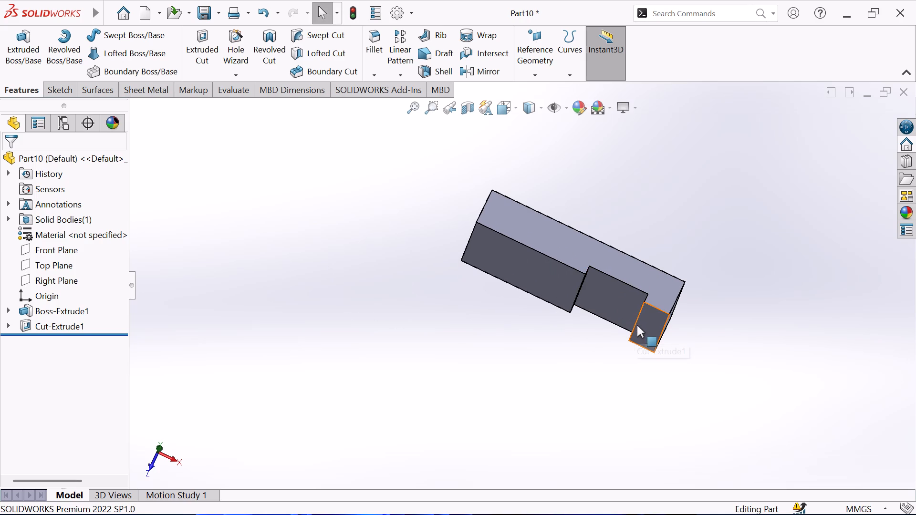
left_click(636, 325)
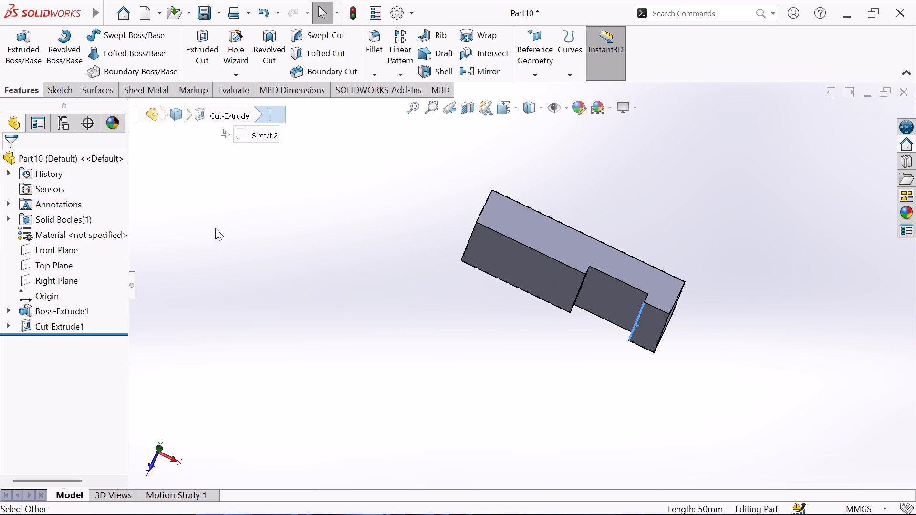
left_click(326, 283)
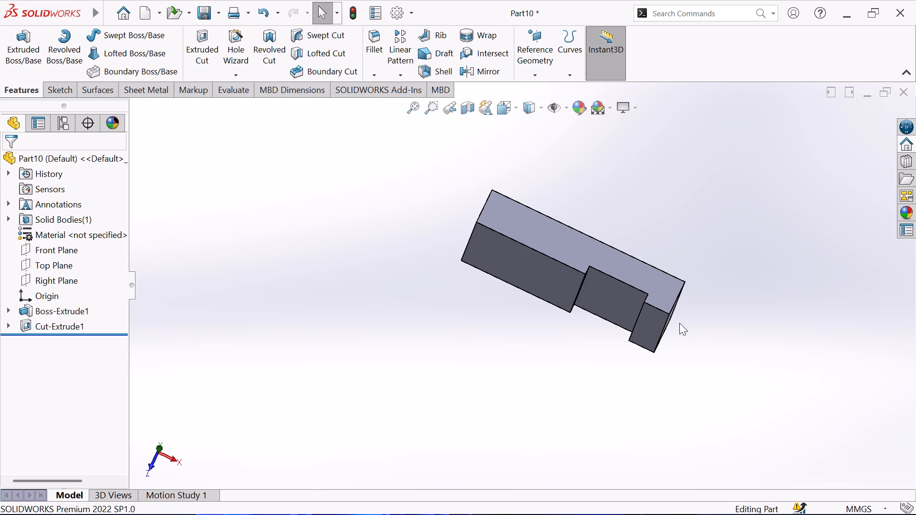
left_click(656, 330)
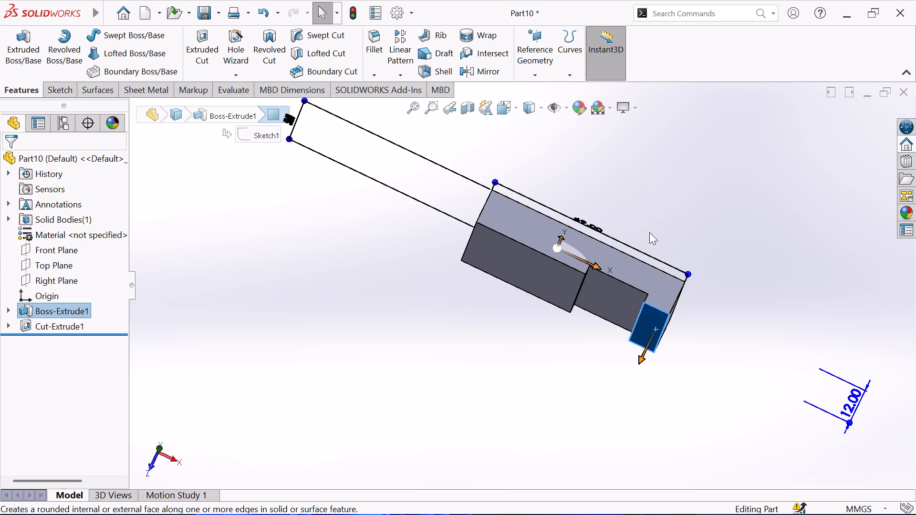
left_click(68, 92)
left_click(19, 44)
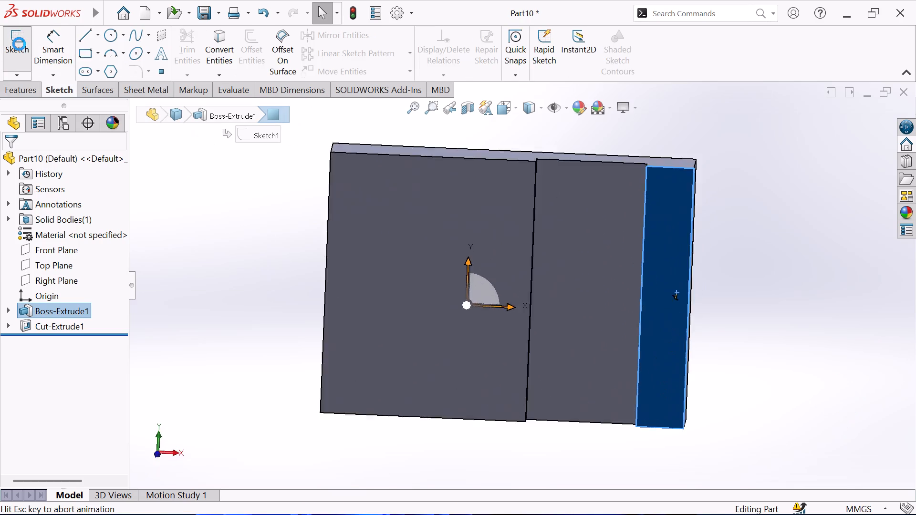
left_click(242, 239)
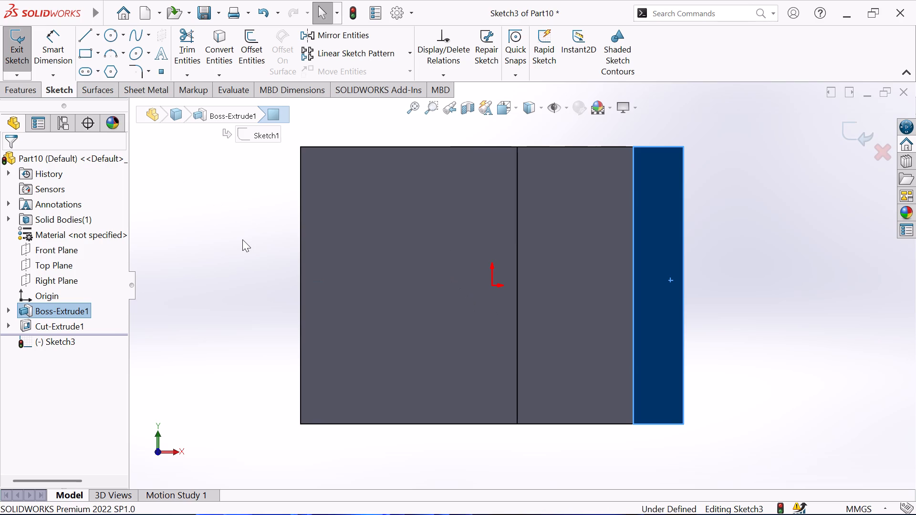
left_click(648, 254)
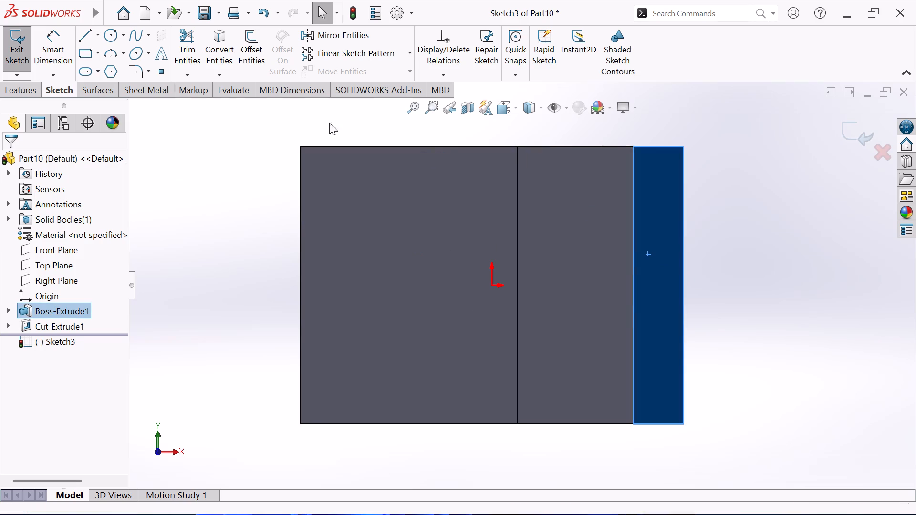
left_click(228, 53)
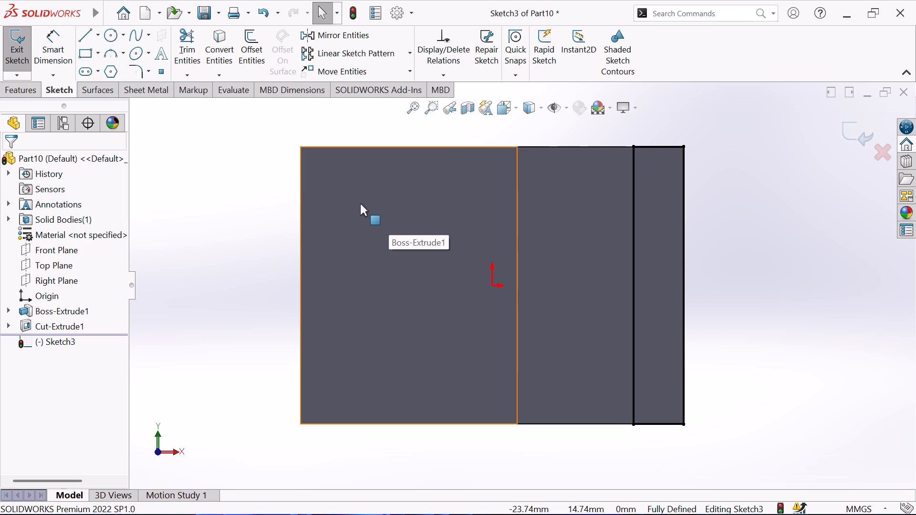
Extrude the converted face outline outward as a Blind boss of 28 mm, merged with the block.
left_click(30, 81)
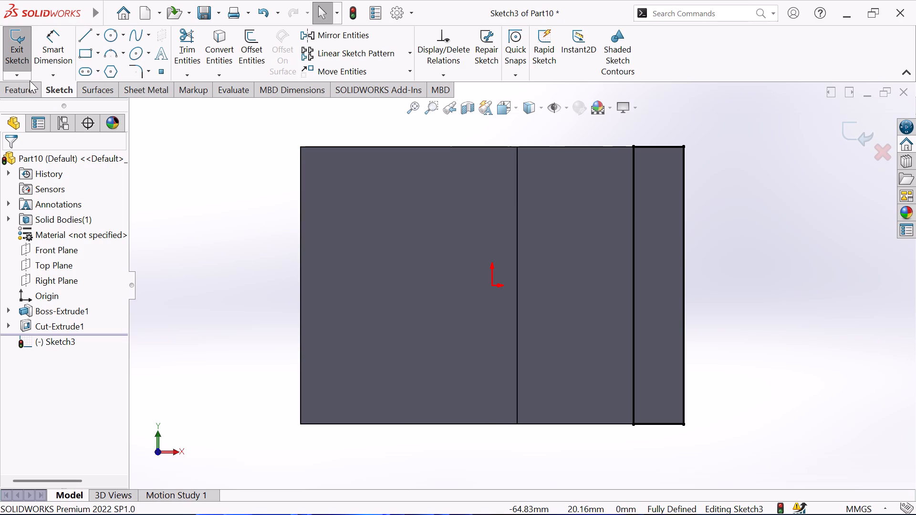
left_click(22, 96)
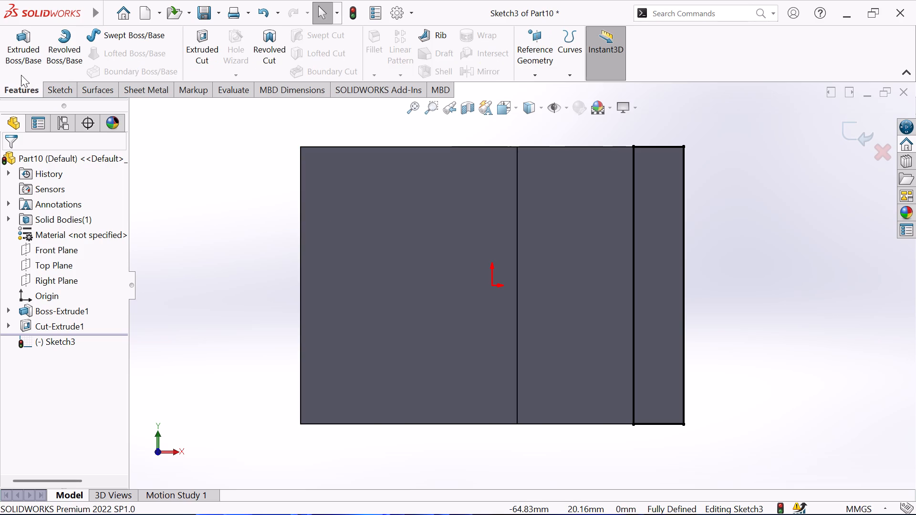
left_click(23, 60)
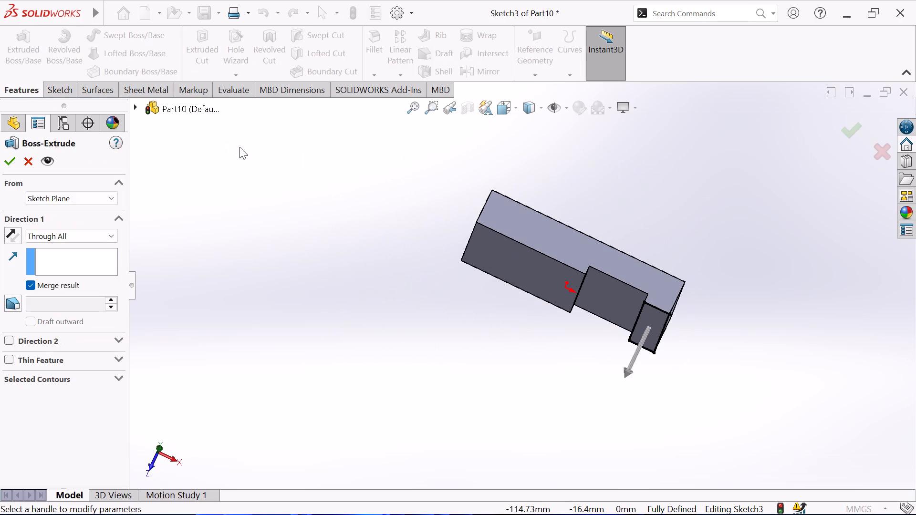
left_click(113, 237)
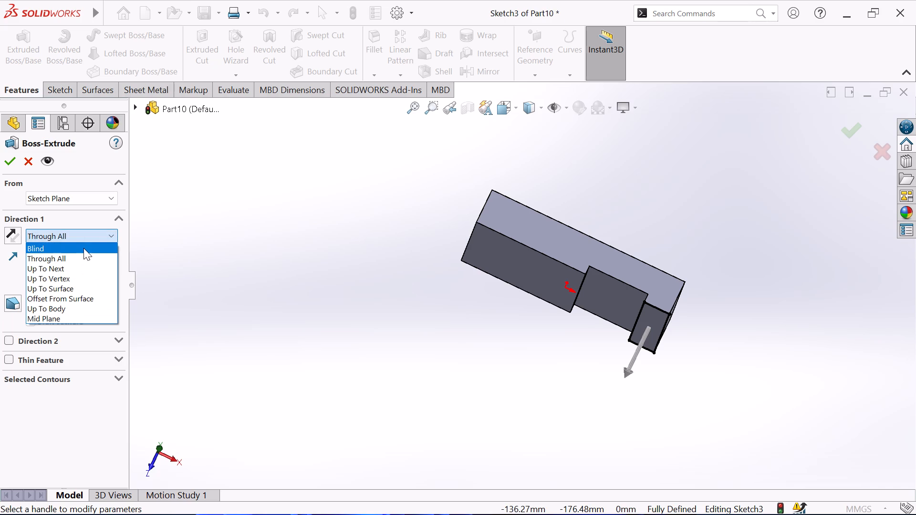
left_click(83, 248)
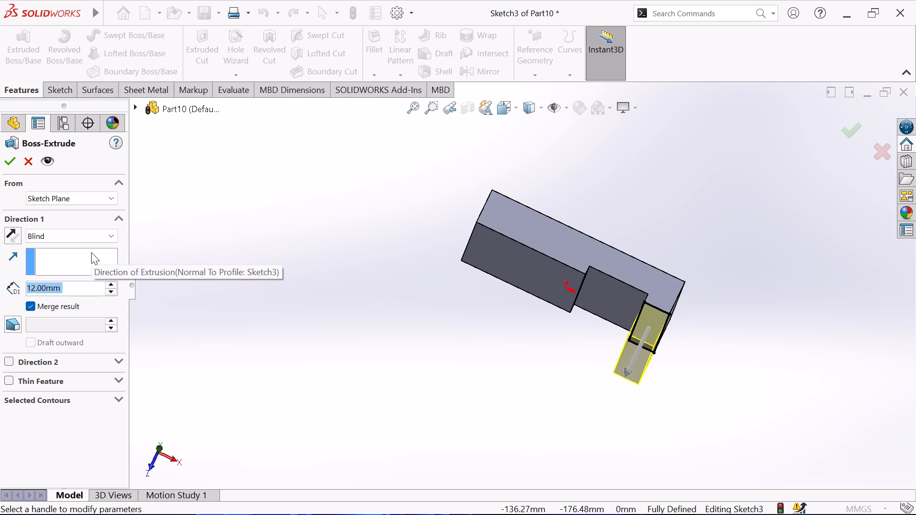
key("2")
key("8")
key("Return")
key("Return")
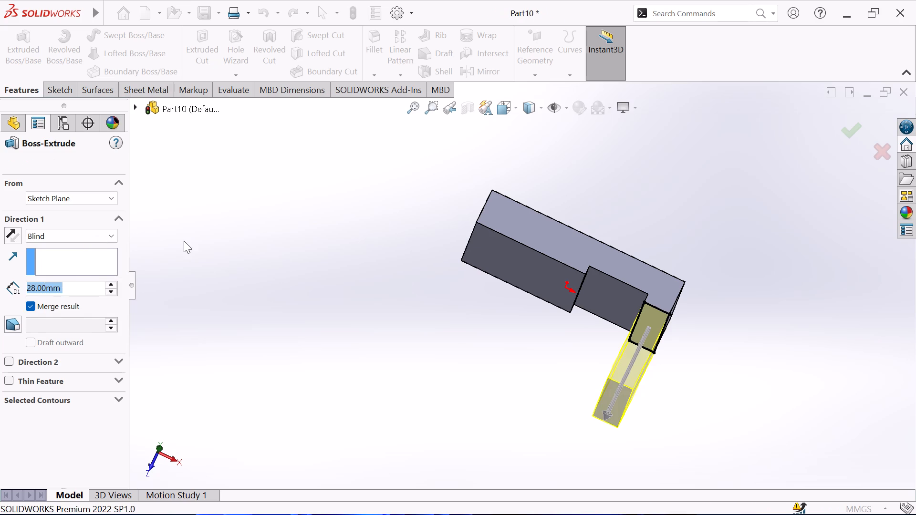
left_click(234, 256)
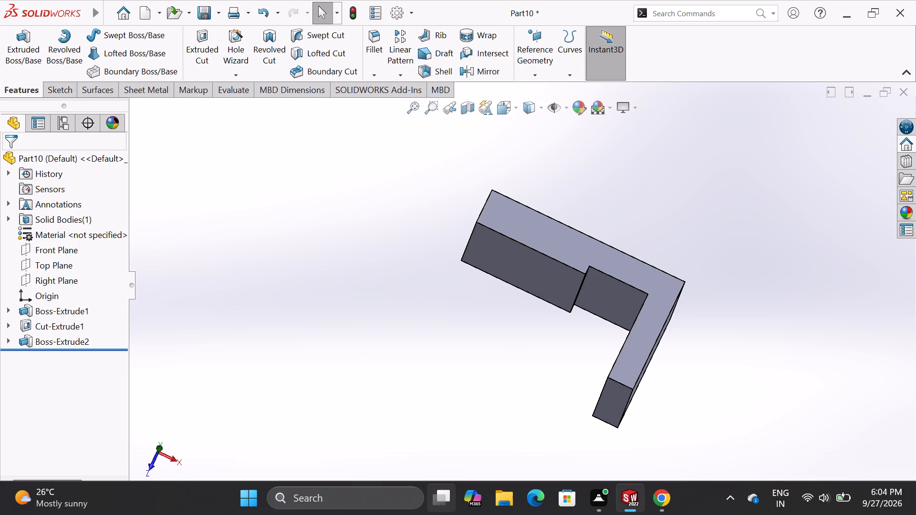
On the part's large right end face, sketch a vertical straight slot about 25 mm between centres and 7.4 mm wide.
scroll(655, 281, "up", 2)
middle_click_drag(684, 253, 681, 253)
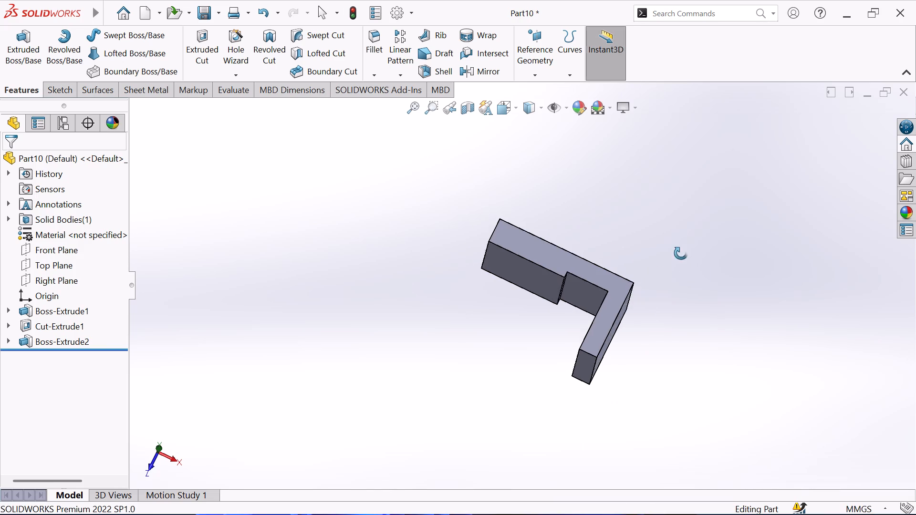
middle_click_drag(681, 253, 652, 247)
scroll(656, 265, "up", 1)
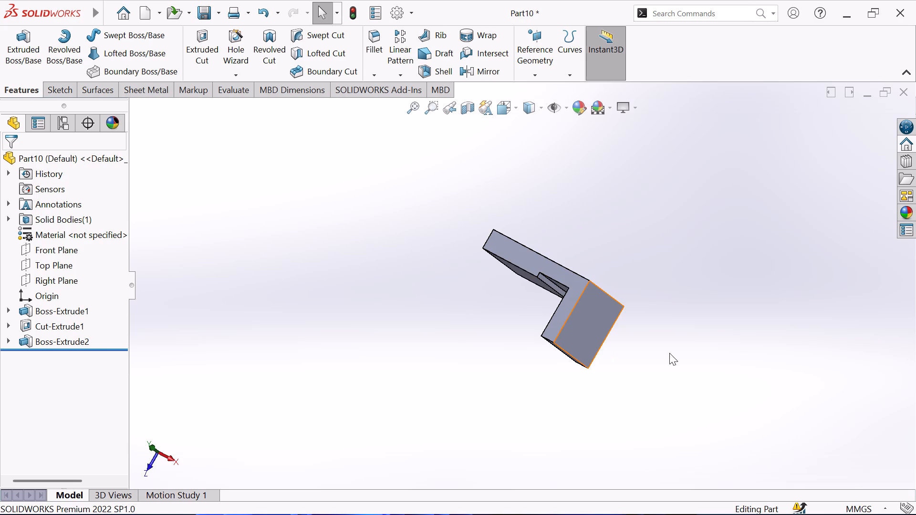
left_click(582, 338)
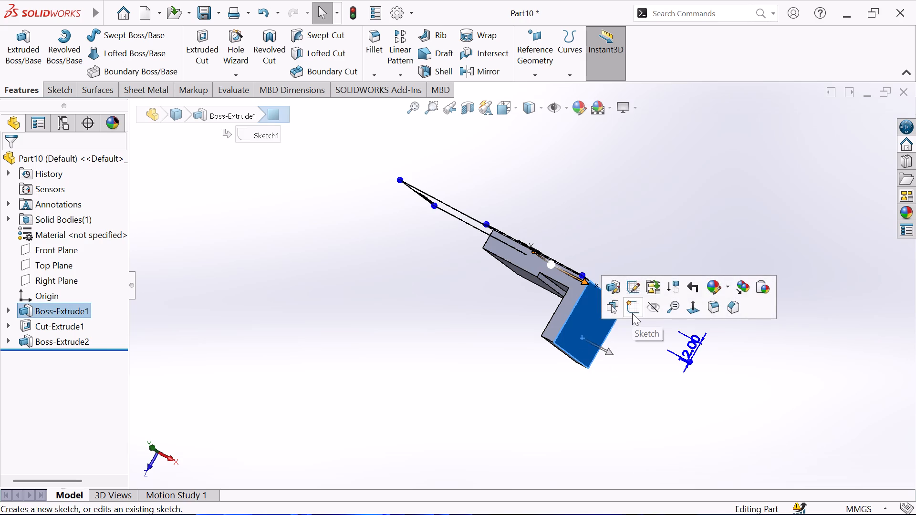
left_click(632, 312)
left_click(653, 302)
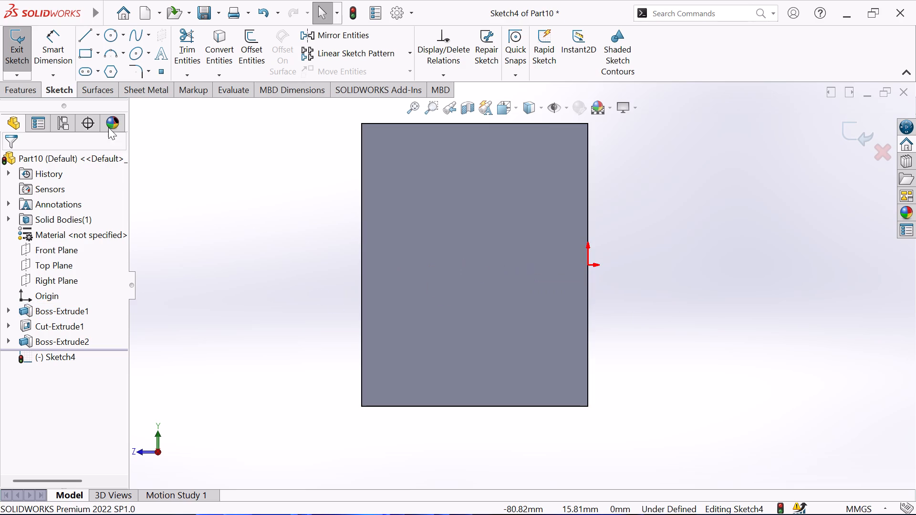
left_click(86, 74)
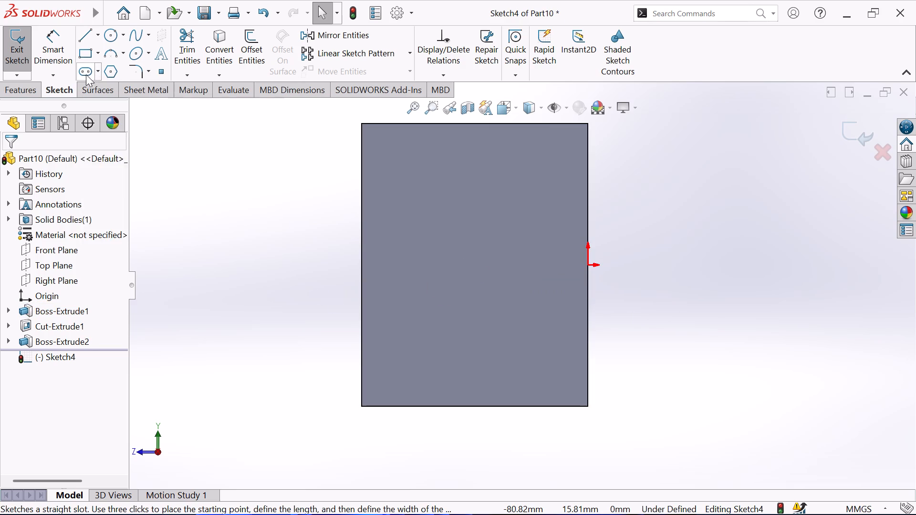
left_click(422, 197)
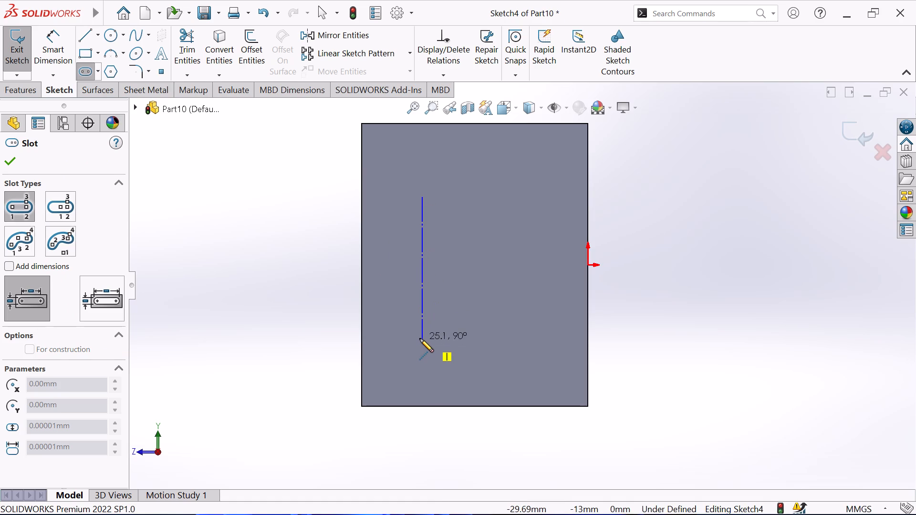
left_click(420, 339)
left_click(443, 297)
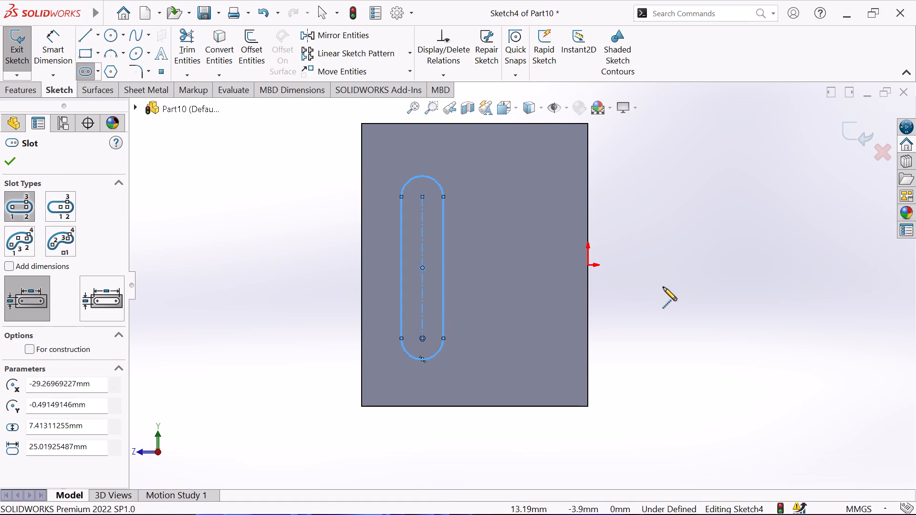
right_click(663, 287)
left_click(689, 299)
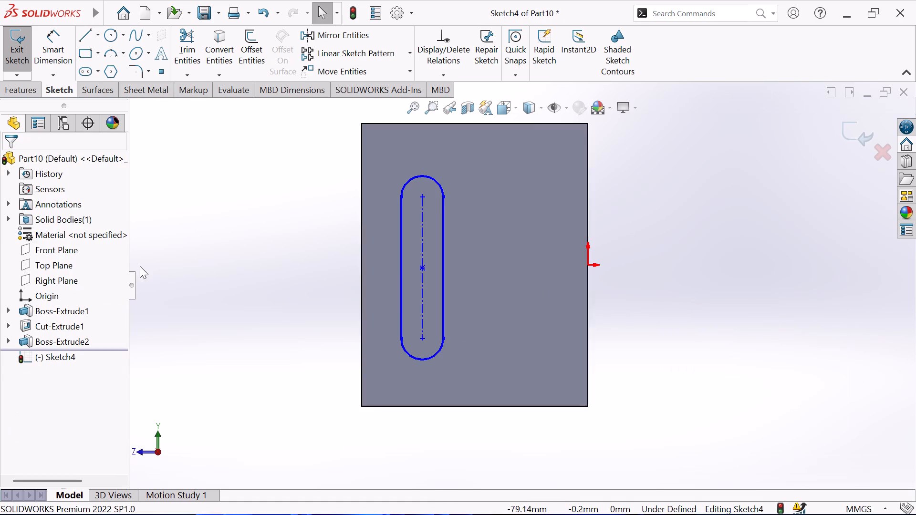
Draw a nearly horizontal centerline about 46.5 mm long from beyond the face's left edge, across the slot, to the origin.
left_click(98, 39)
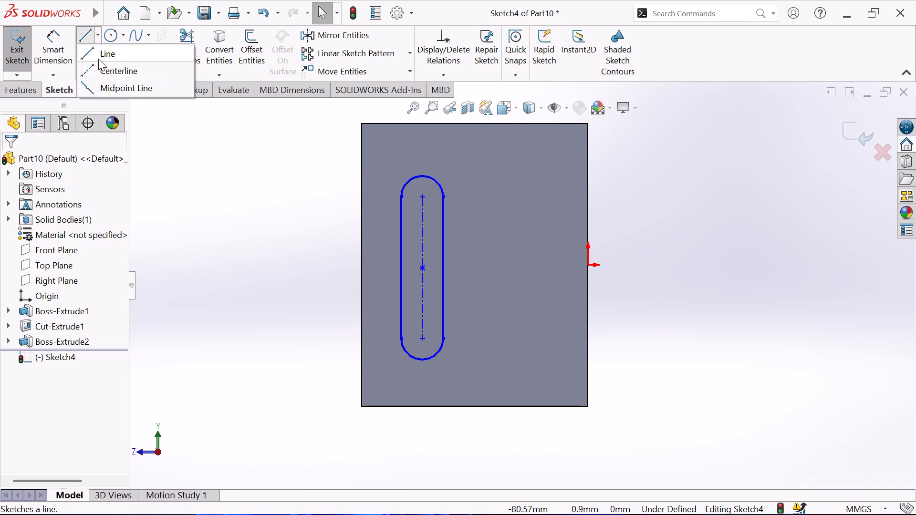
left_click(87, 73)
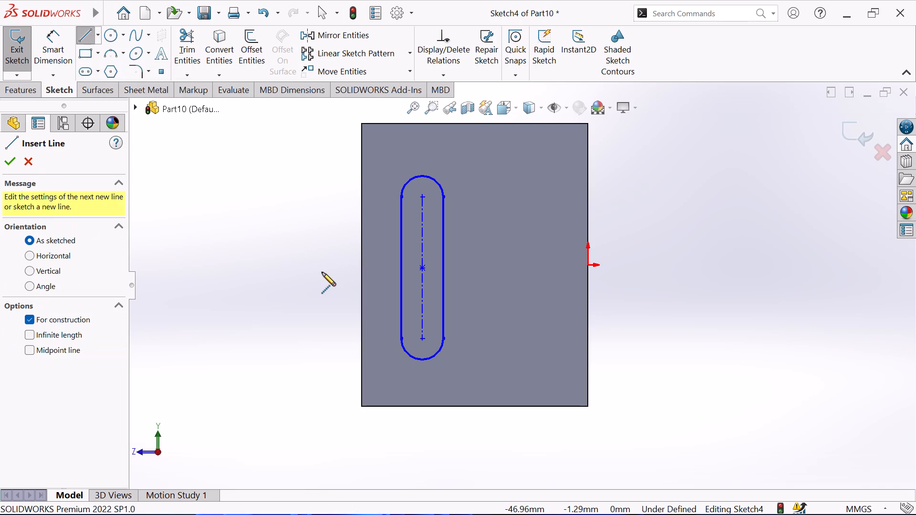
left_click(325, 261)
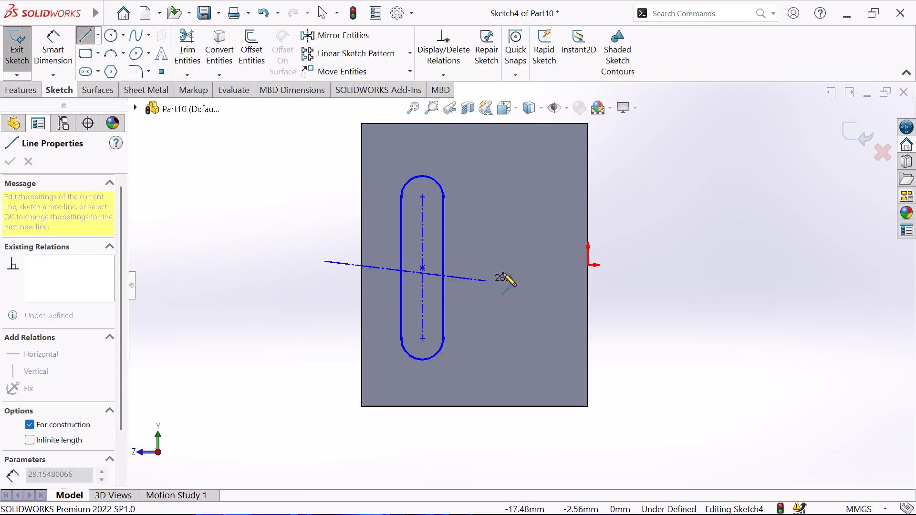
left_click(589, 265)
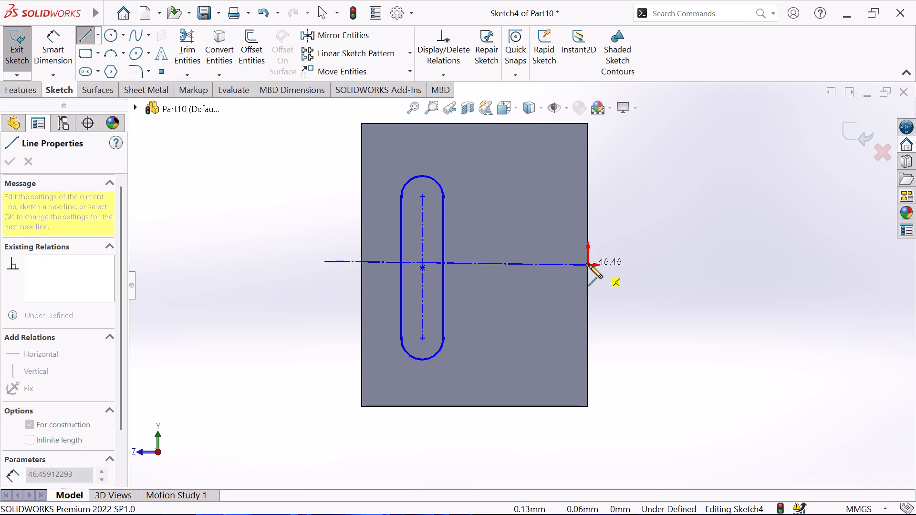
right_click(639, 254)
left_click(681, 265)
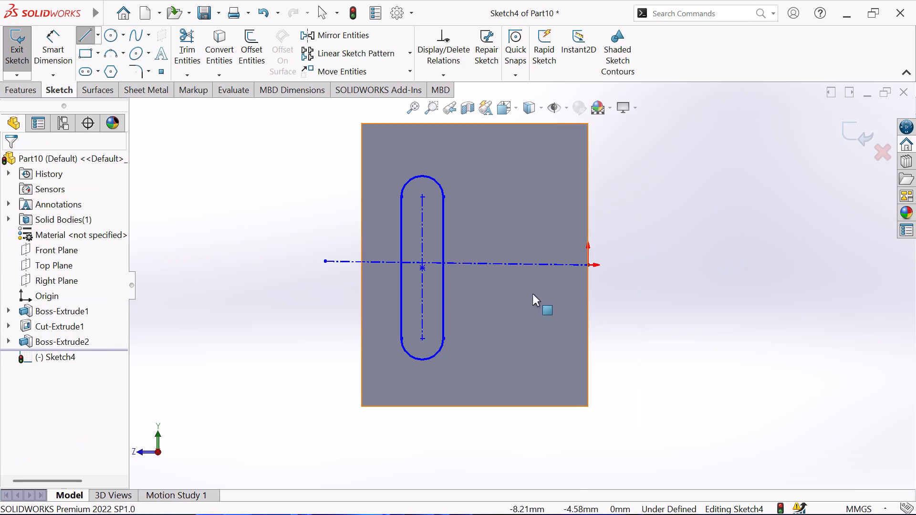
Add a Horizontal relation to the centerline that crosses the slot and ends at the origin.
left_click(509, 264)
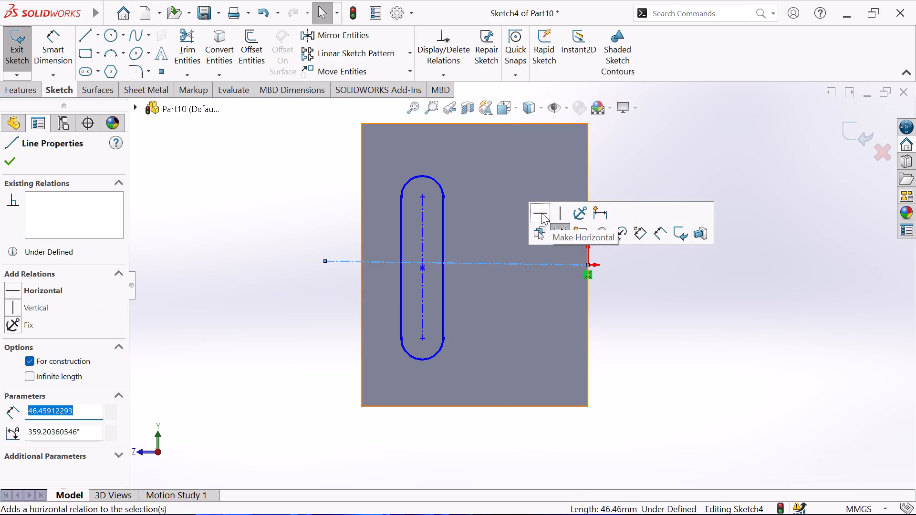
left_click(541, 213)
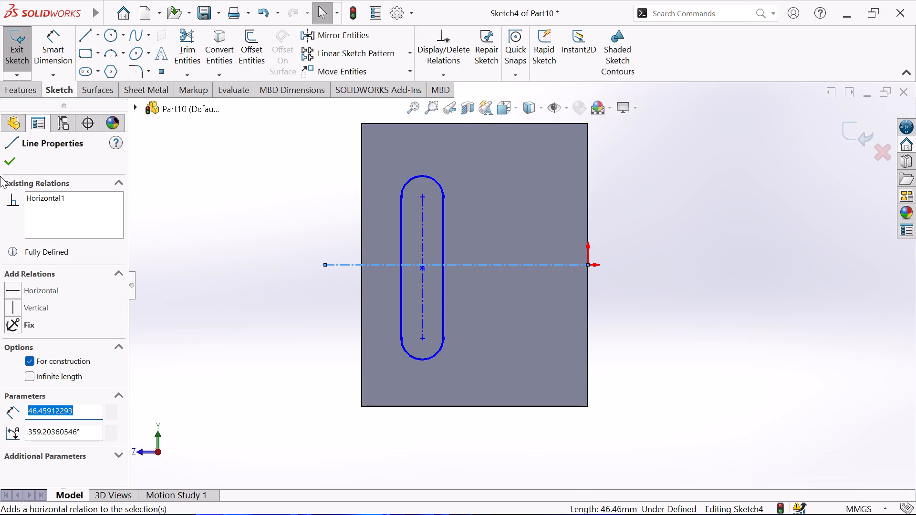
left_click(13, 164)
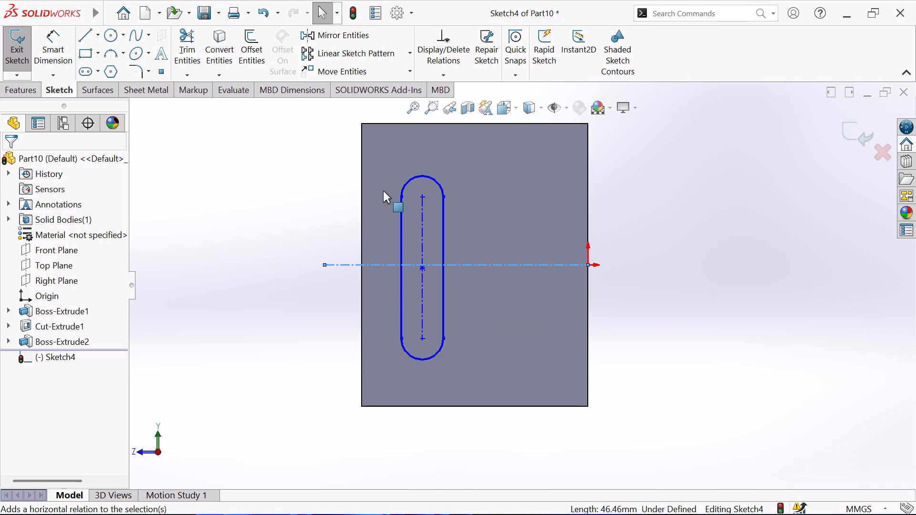
Add a Symmetric relation between the slot's two arc centre points about the horizontal centerline.
left_click(451, 73)
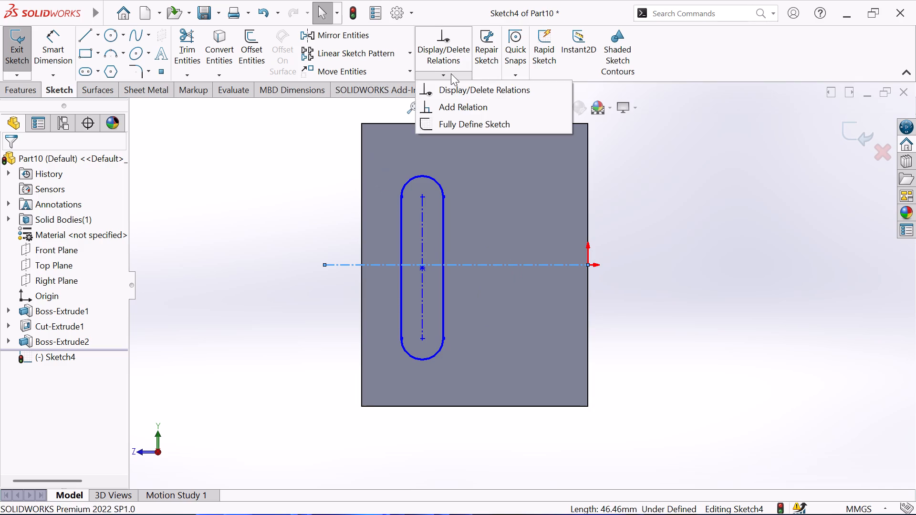
left_click(465, 108)
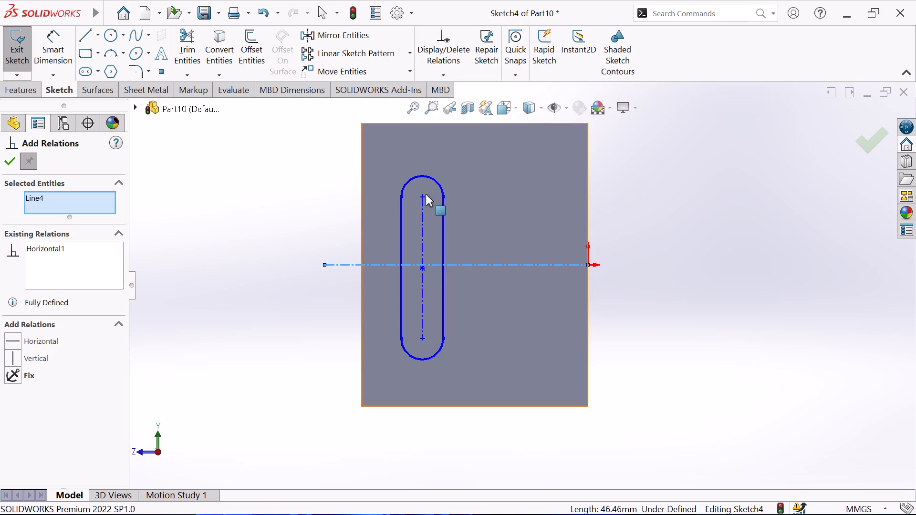
left_click(424, 196)
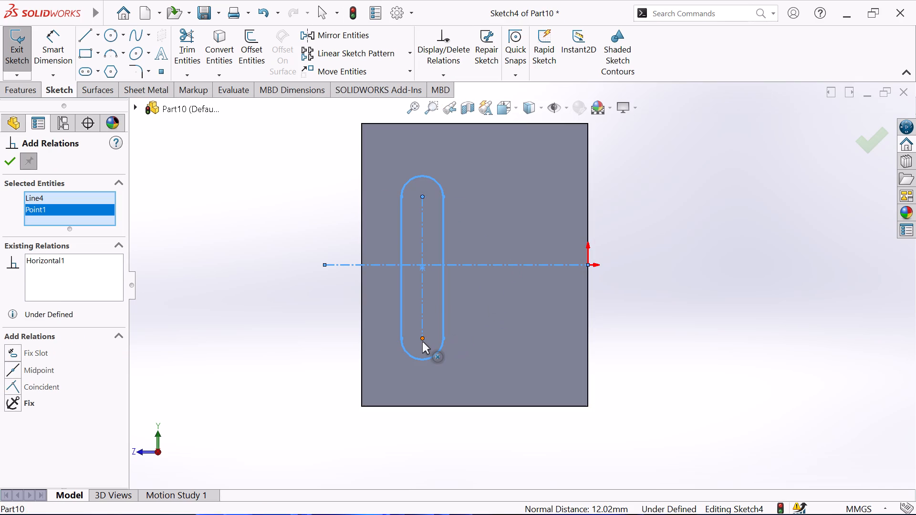
left_click(421, 339)
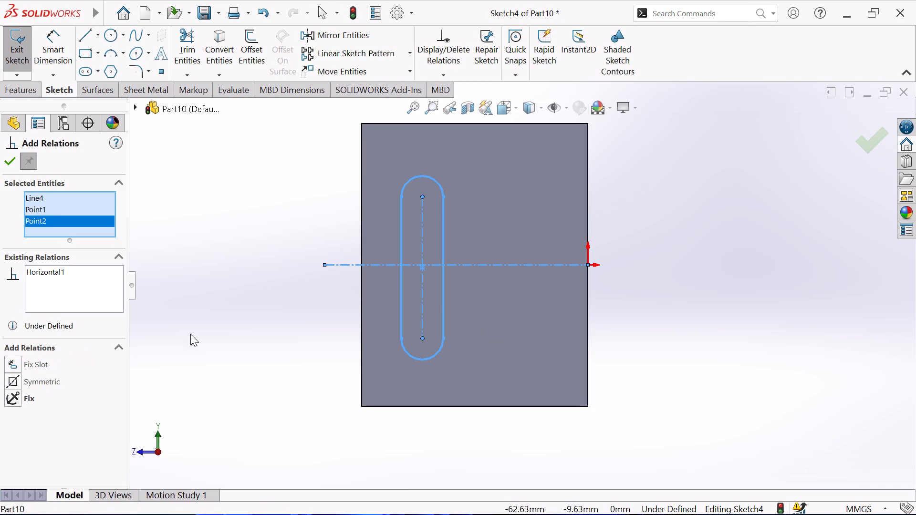
left_click(15, 381)
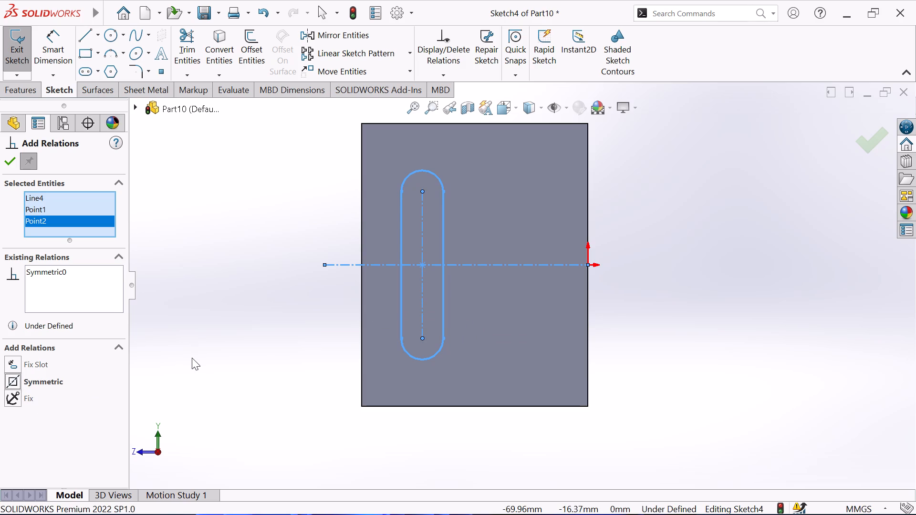
left_click(15, 163)
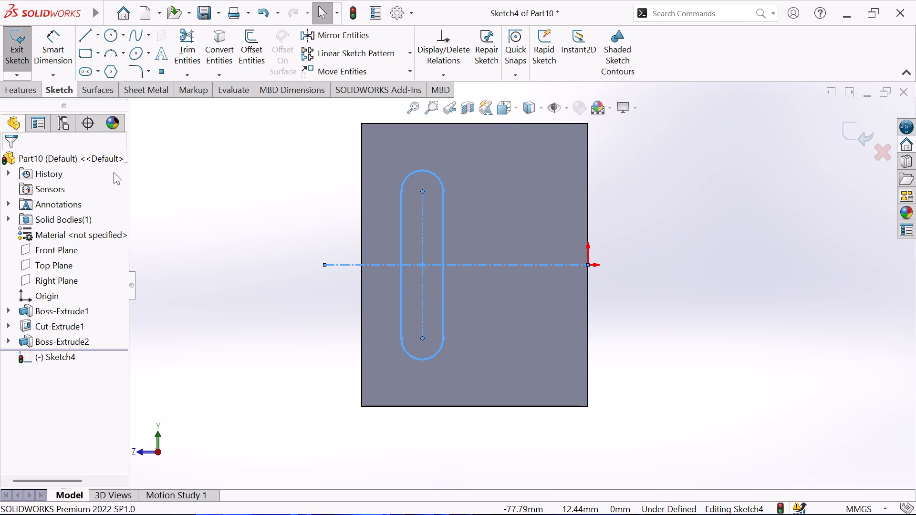
Dimension the slot's vertical centre-to-centre length and set it to 18 mm, placing the dimension beyond the face's left edge.
left_click(60, 50)
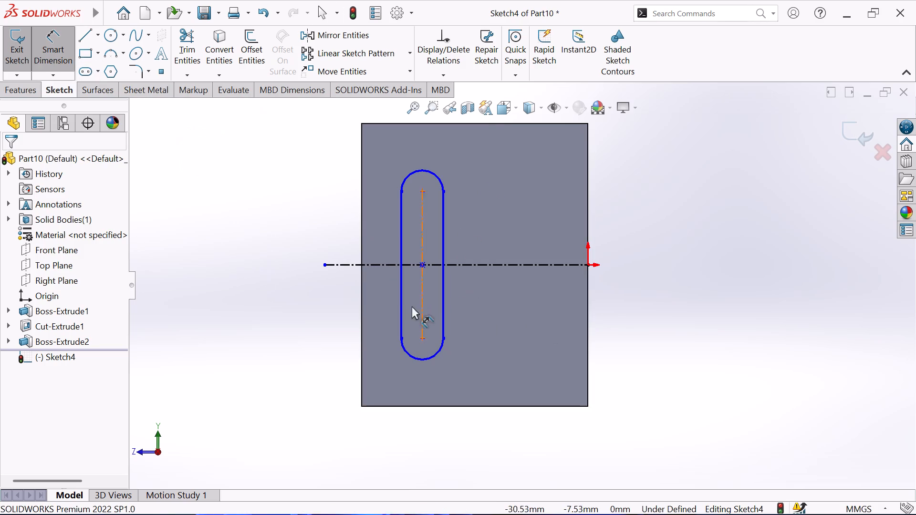
left_click(426, 290)
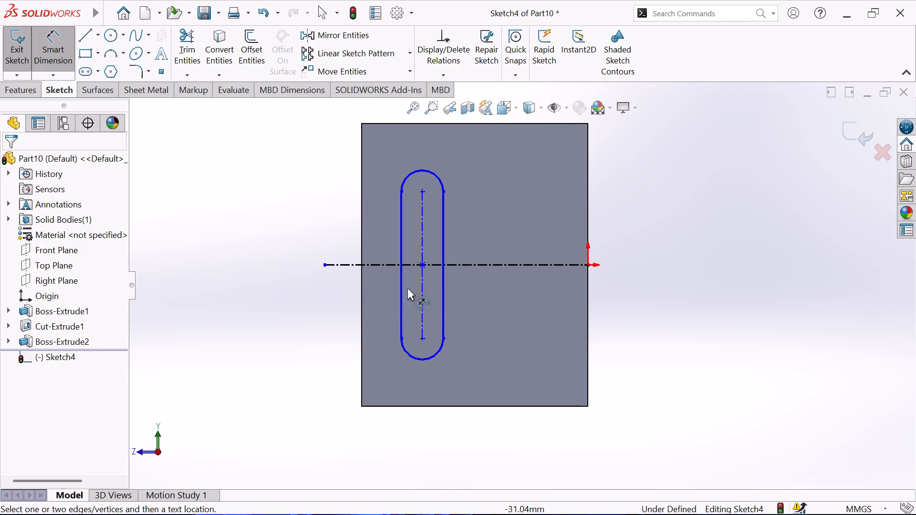
left_click(423, 301)
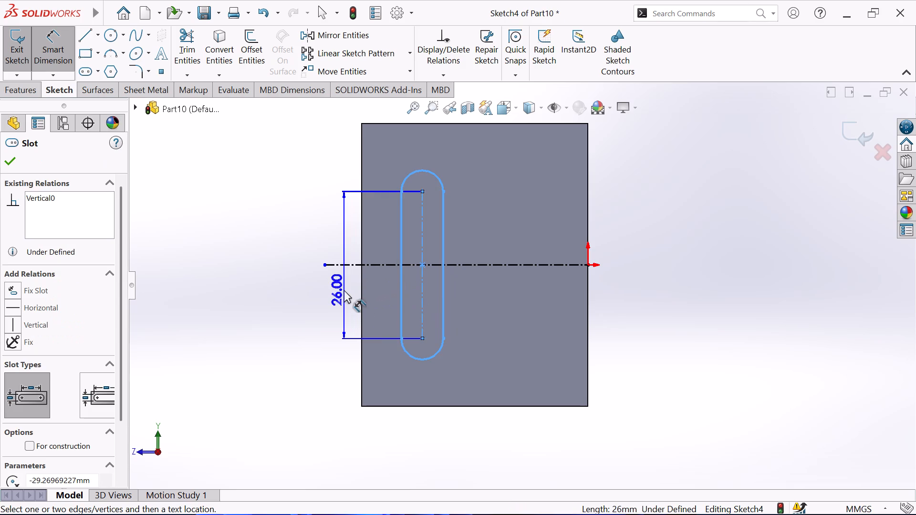
left_click(344, 290)
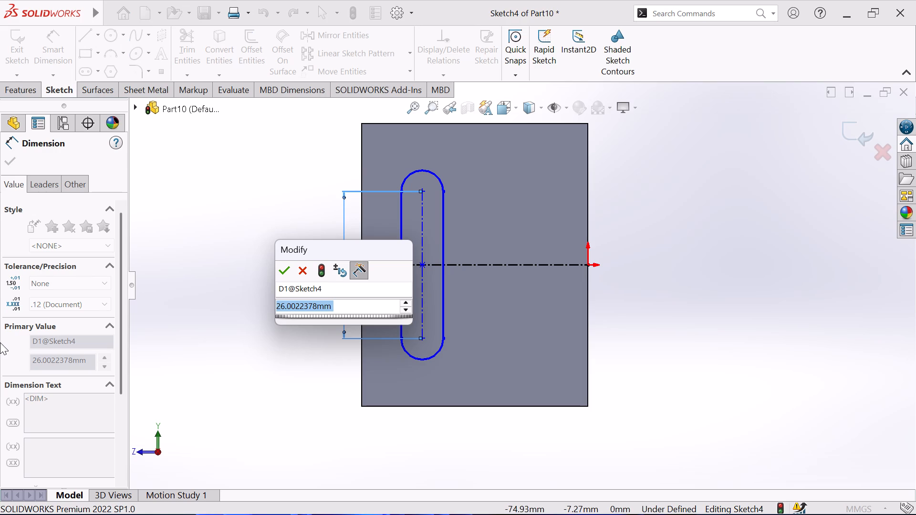
type("18")
key("Return")
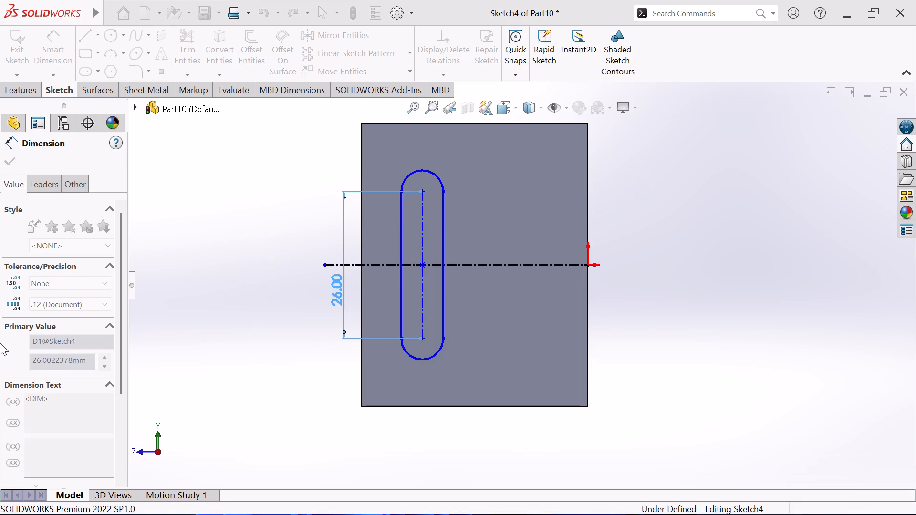
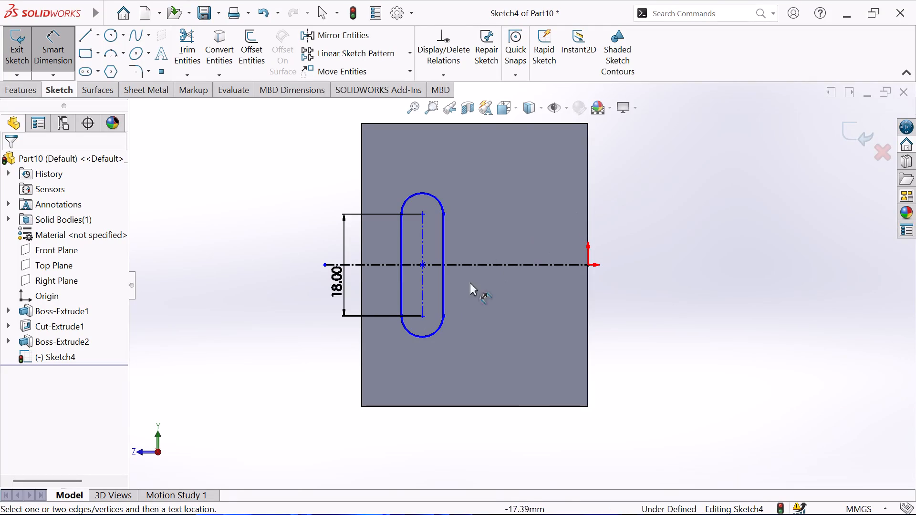
Dimension the radius of the slot's lower arc and set it to 4.5 mm, placing the dimension below the slot.
left_click(435, 333)
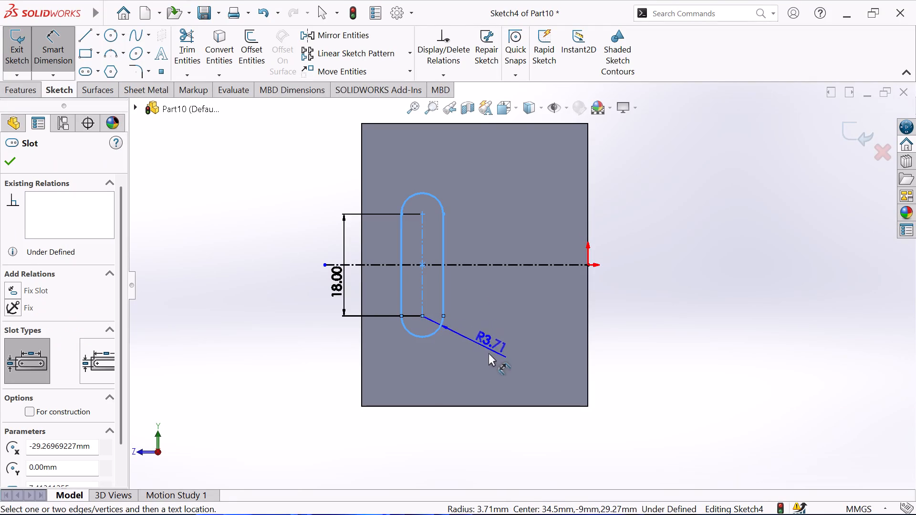
left_click(483, 370)
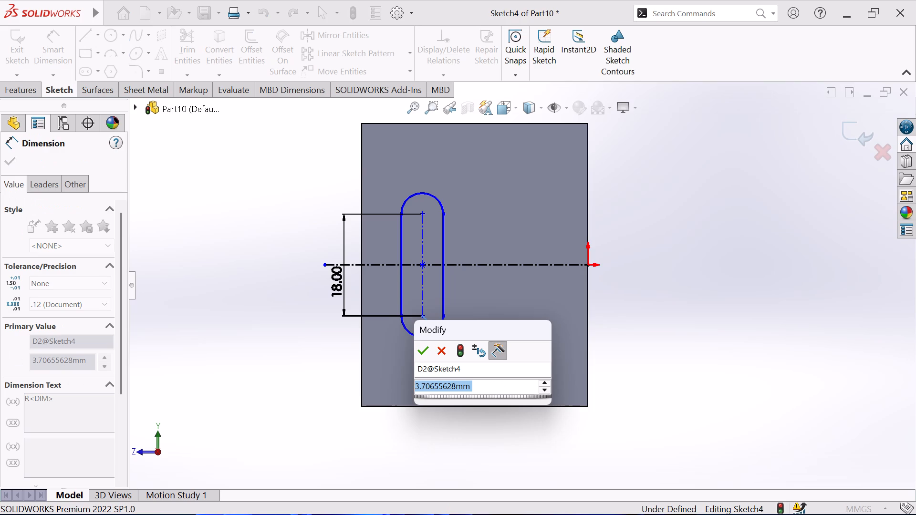
key("4")
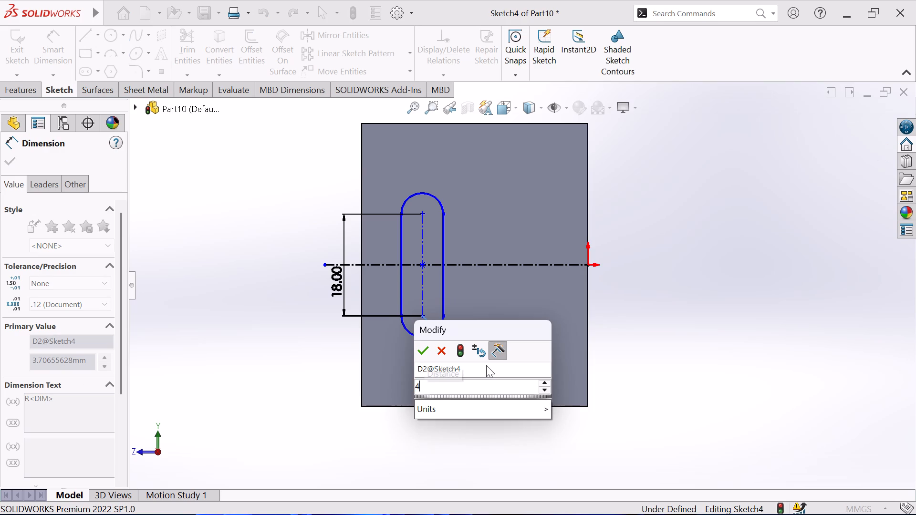
type(".5")
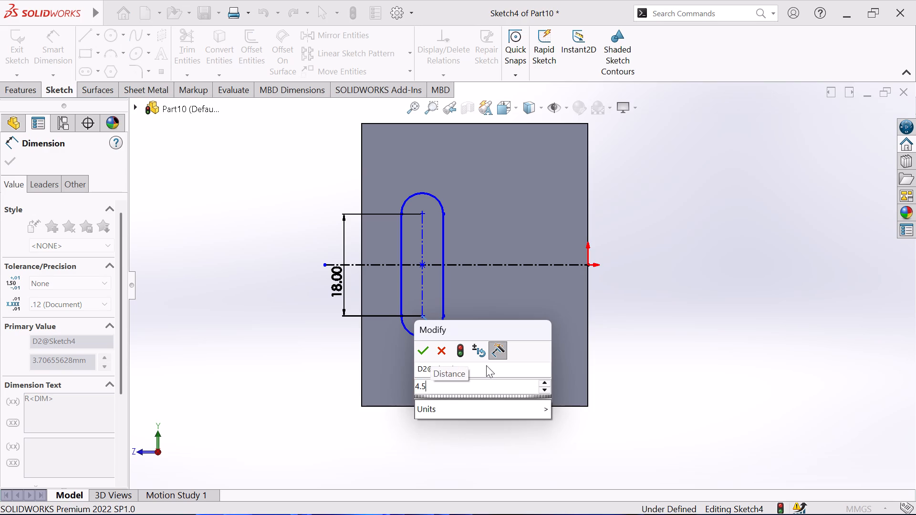
key("Return")
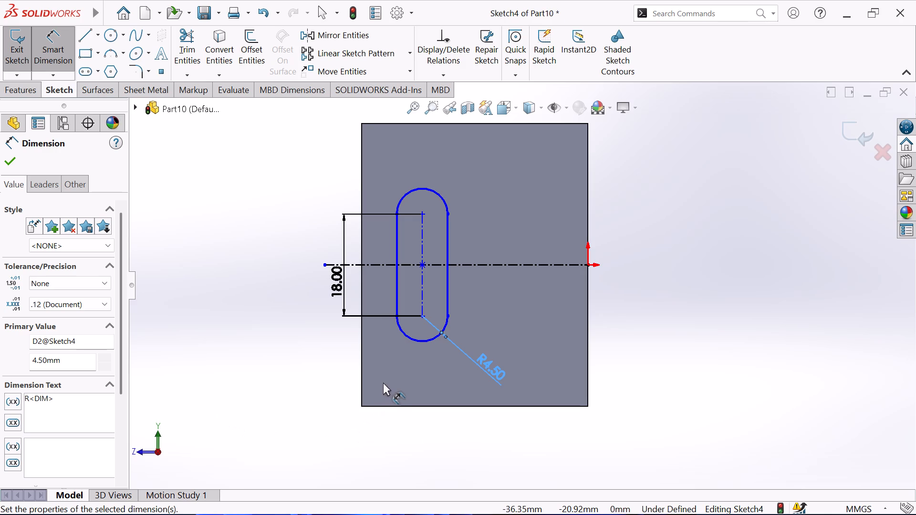
Dimension the horizontal distance from the face's left edge to the slot's vertical centerline, placing the dimension below the slot.
left_click(362, 342)
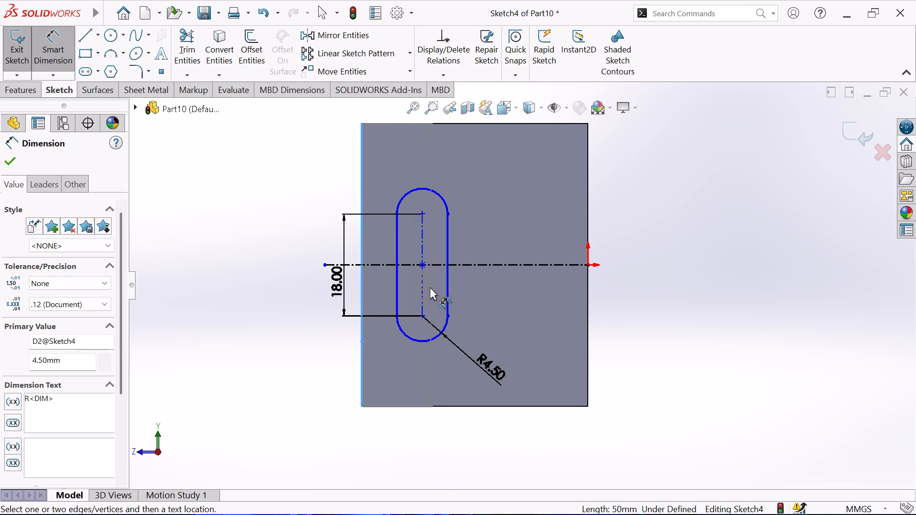
left_click(423, 283)
left_click(385, 375)
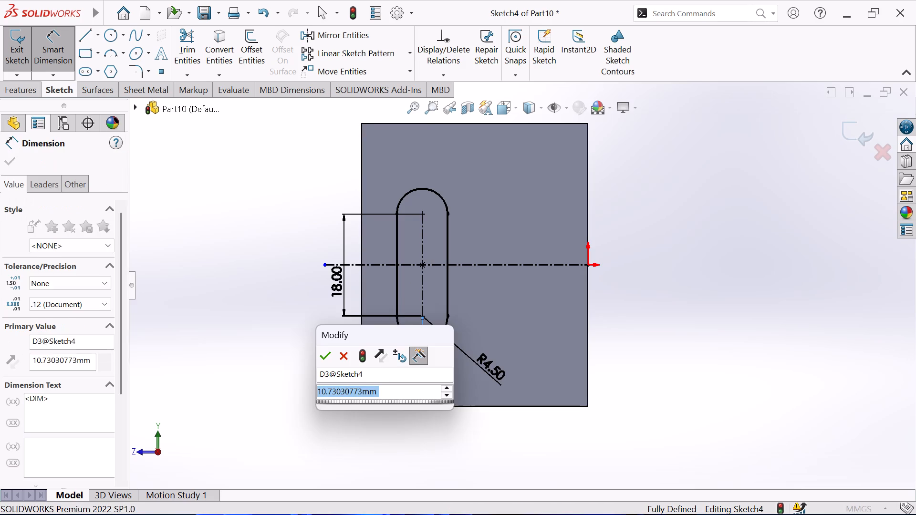
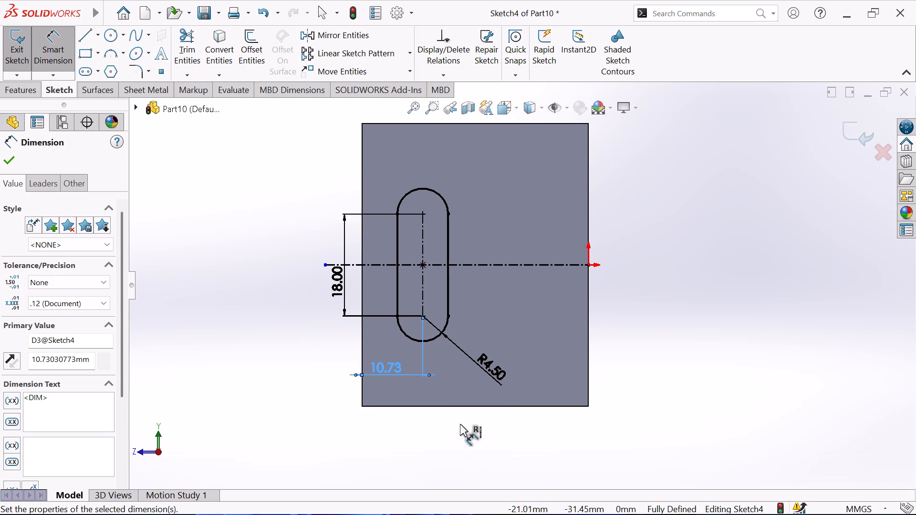
Set the horizontal distance from the face's left edge to the slot's vertical centerline to 9 mm.
double_click(390, 366)
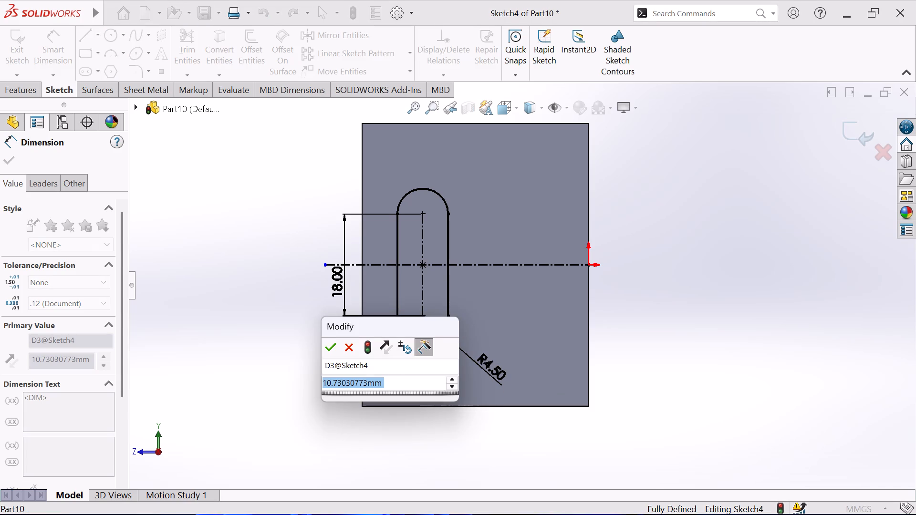
key("9")
key("Return")
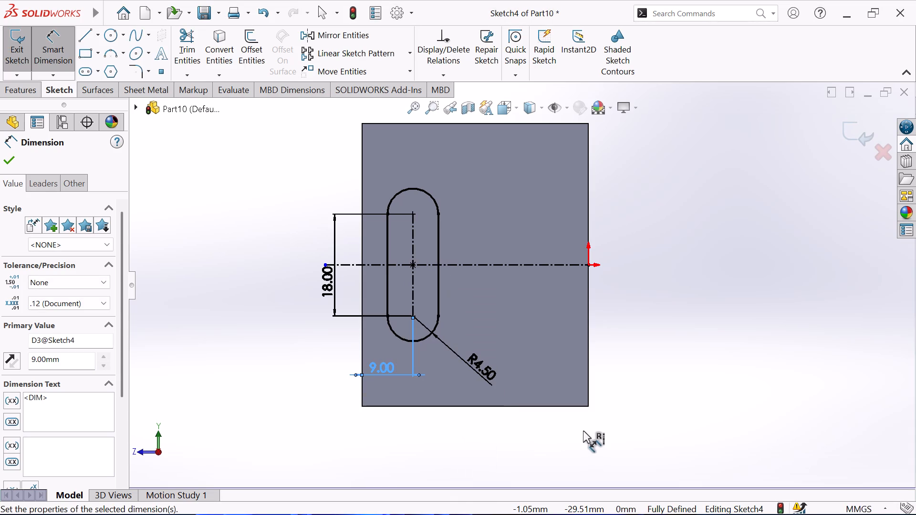
left_click(595, 423)
right_click(675, 384)
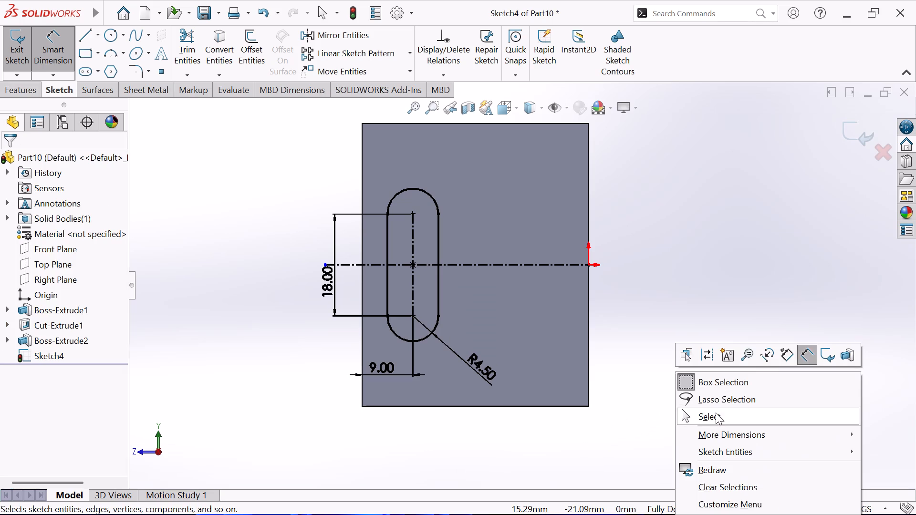
left_click(715, 416)
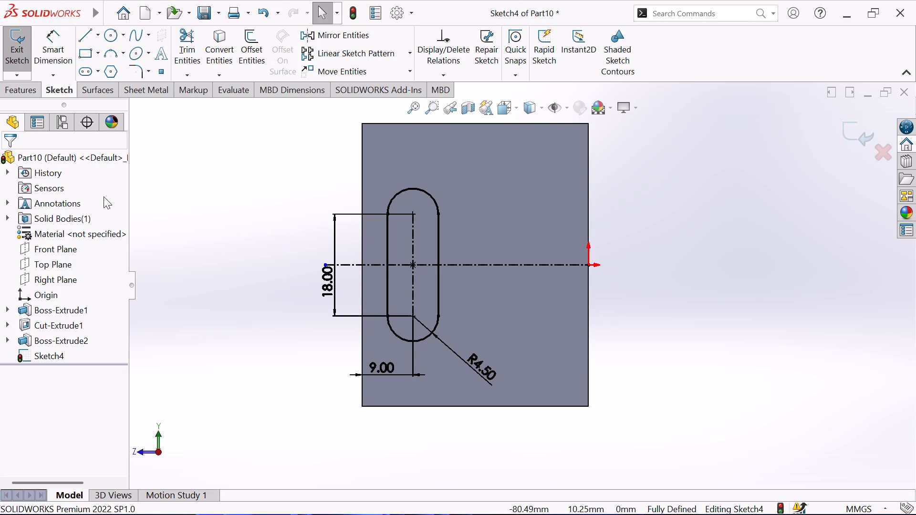
Cut-extrude the slot sketch into the flange with a blind depth of 28 mm.
left_click(28, 87)
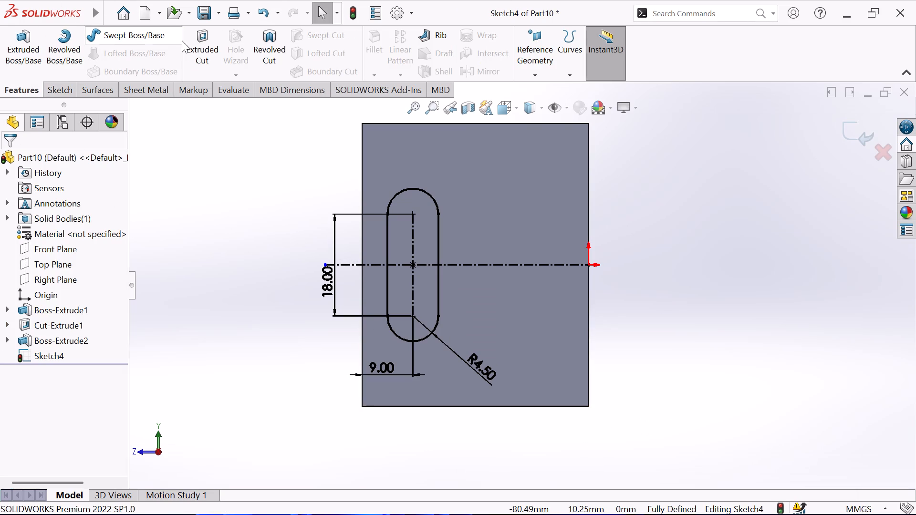
left_click(195, 37)
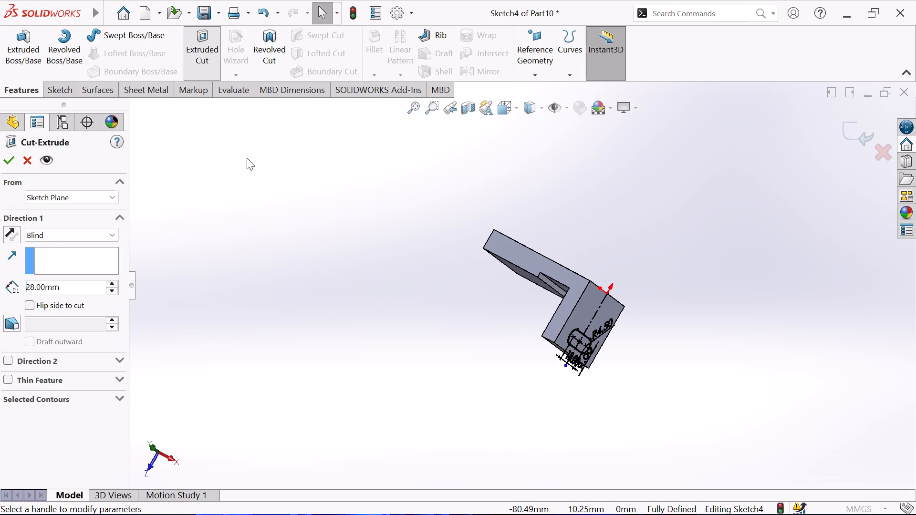
left_click(9, 165)
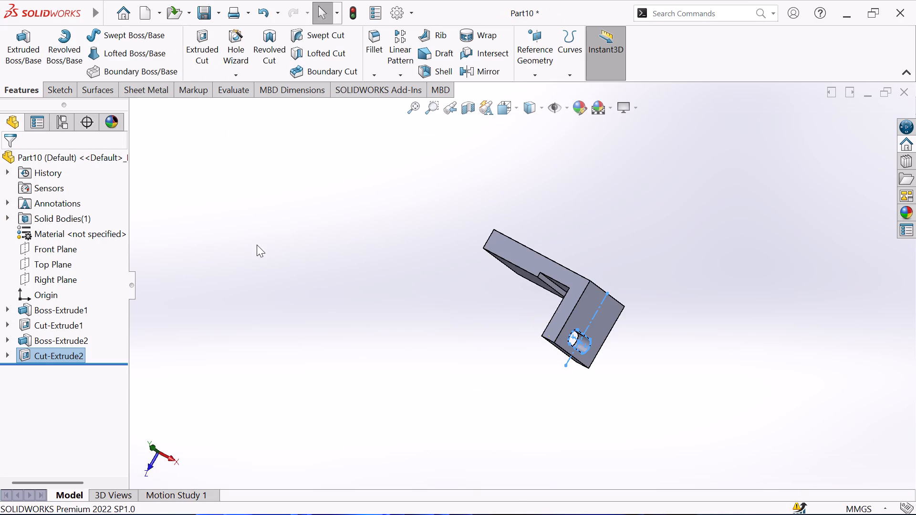
left_click(258, 245)
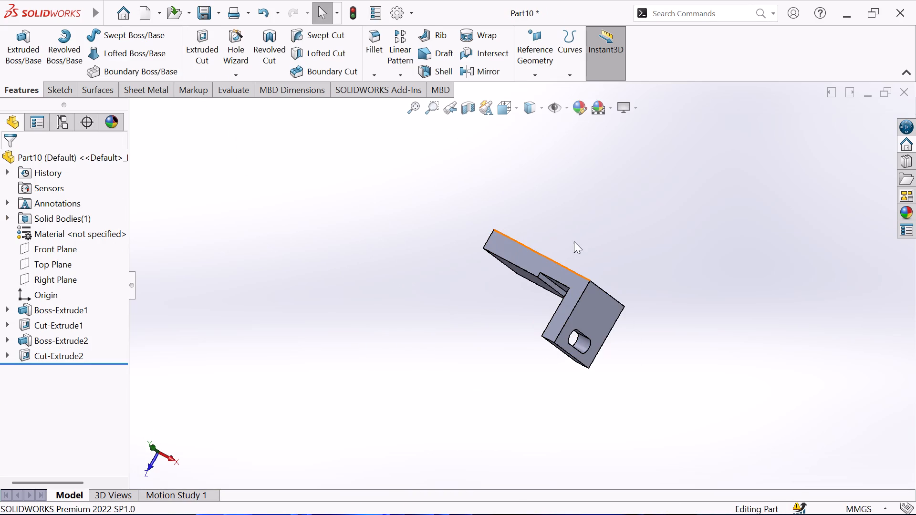
Fillet the two outer corner edges at the flange's free end with a 16 mm radius.
scroll(673, 240, "down", 2)
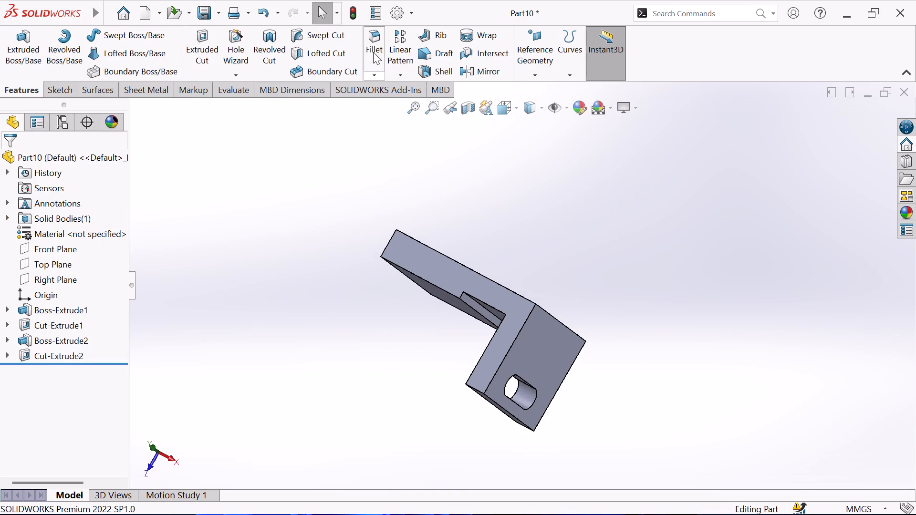
left_click(371, 44)
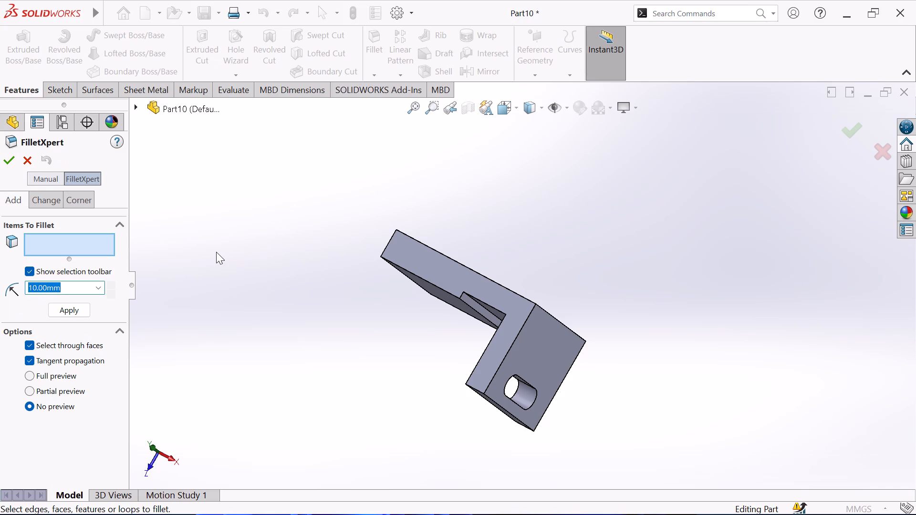
type("16")
key("Return")
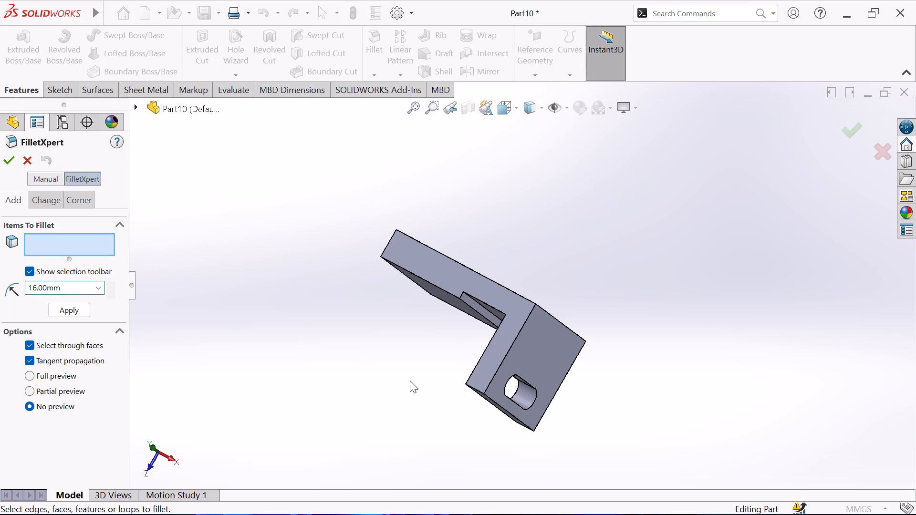
scroll(495, 396, "down", 1)
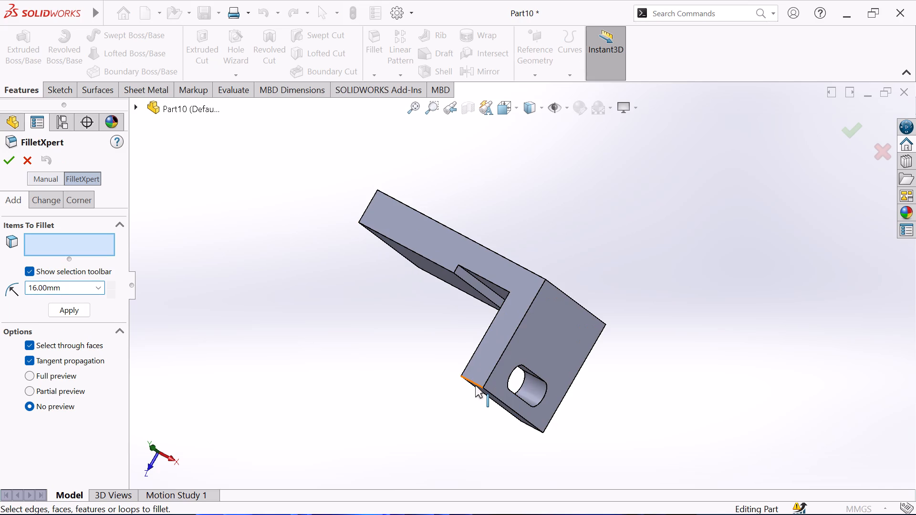
left_click(475, 385)
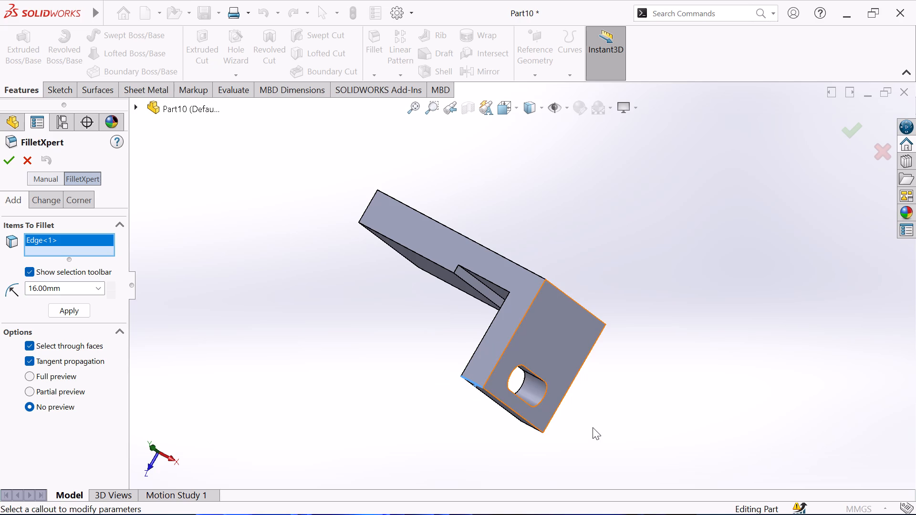
middle_click_drag(591, 419, 540, 249)
scroll(493, 324, "down", 2)
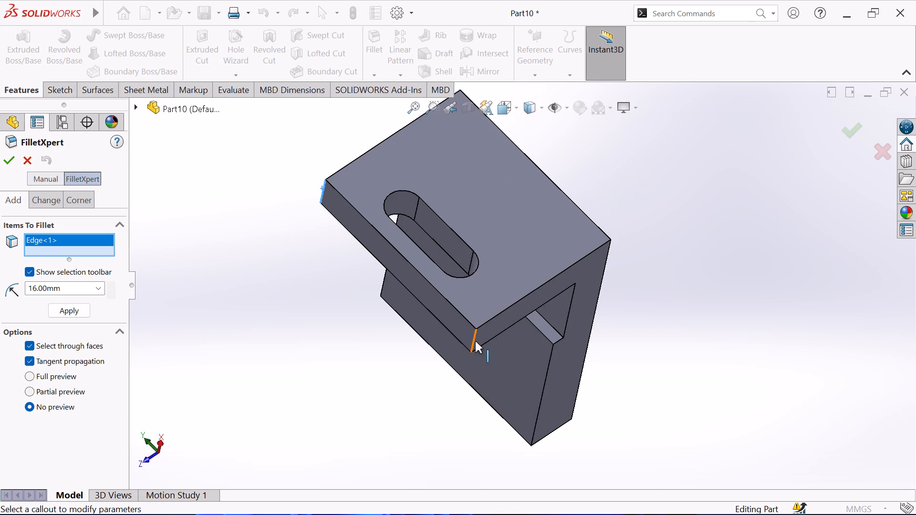
left_click(475, 340)
left_click(12, 158)
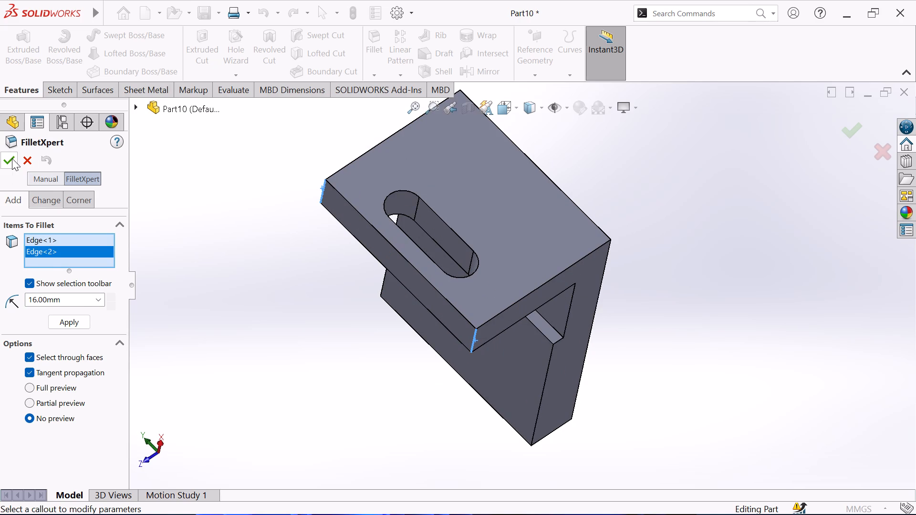
left_click(212, 277)
On the block's back face, sketch a full-height corner rectangle about 13 mm wide along the end opposite the flange.
scroll(259, 263, "up", 2)
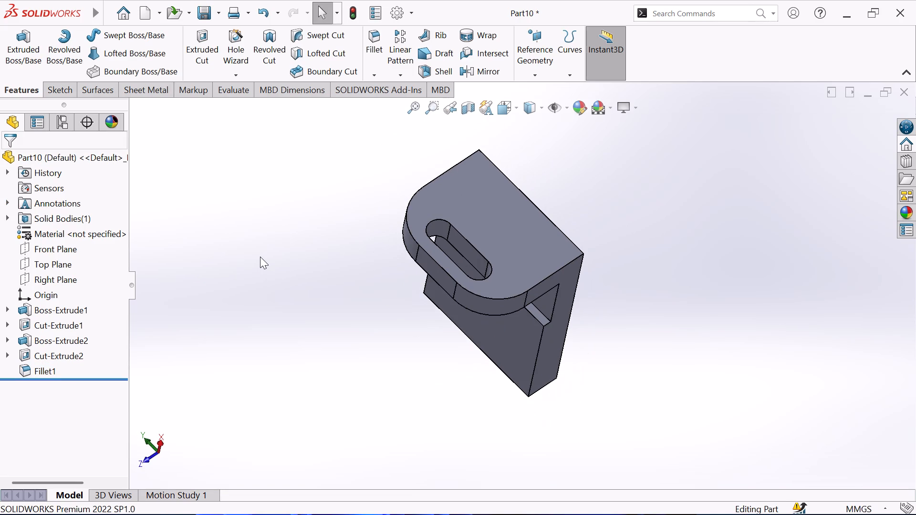
middle_click_drag(269, 248, 348, 210)
middle_click(348, 210)
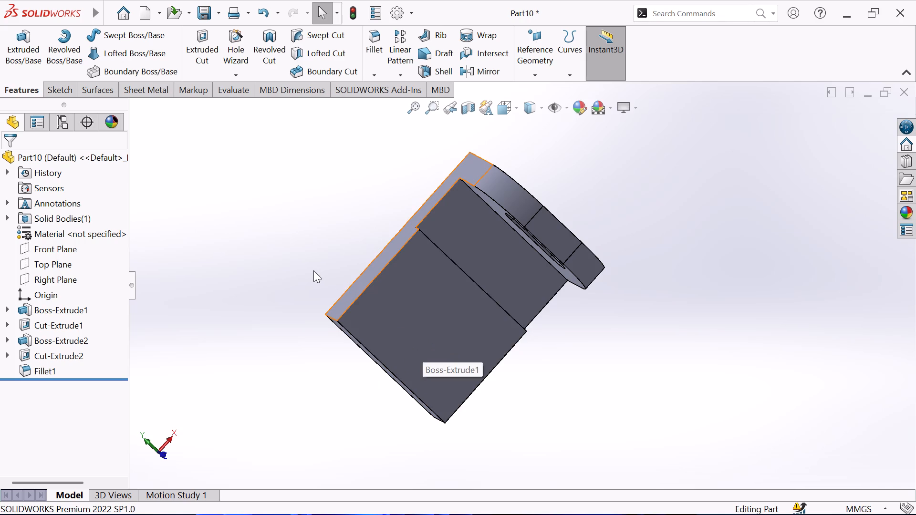
middle_click_drag(313, 269, 327, 221)
scroll(323, 231, "up", 1)
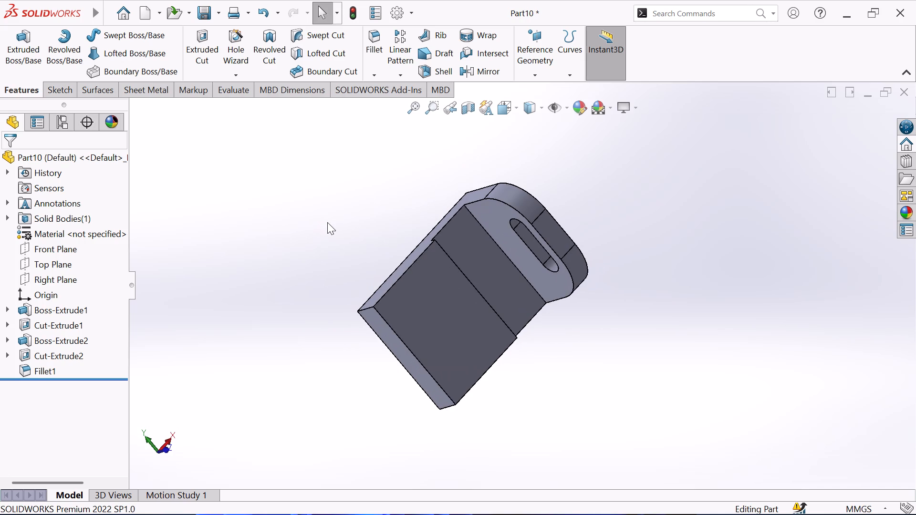
middle_click_drag(267, 331, 282, 303)
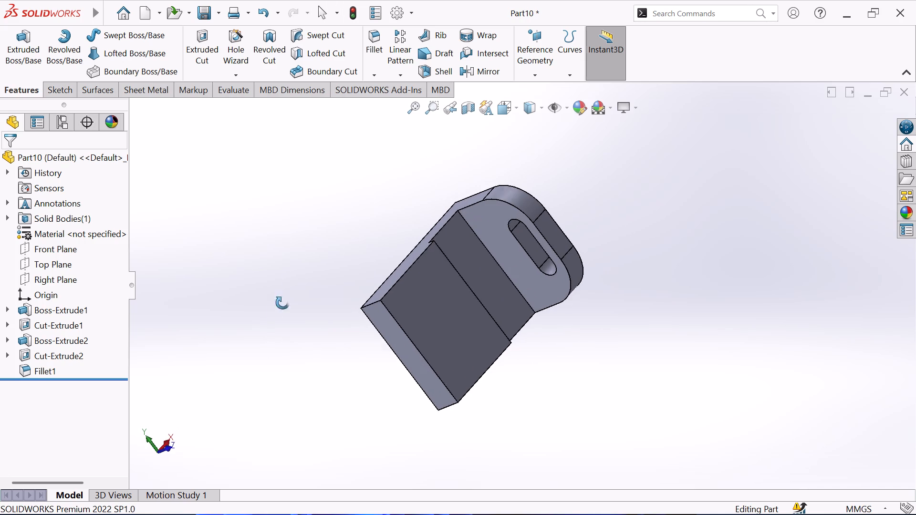
middle_click_drag(282, 303, 327, 238)
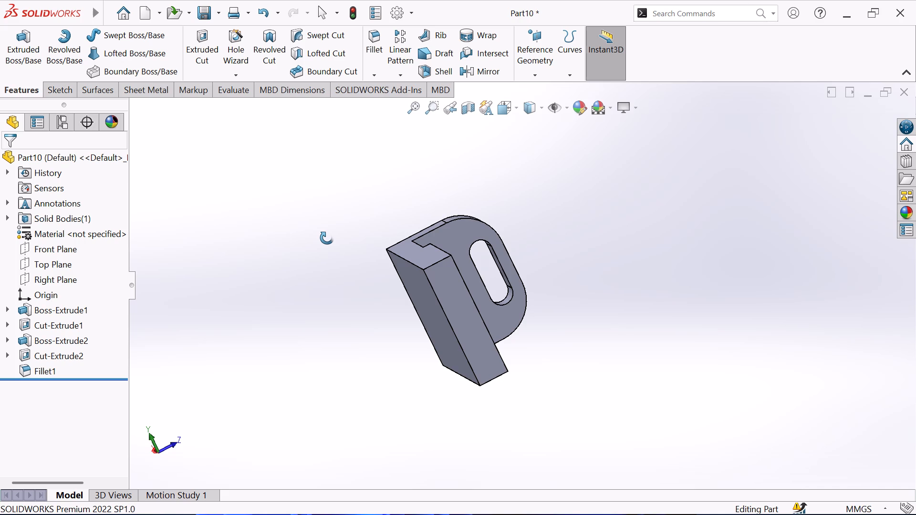
middle_click_drag(327, 238, 336, 228)
left_click(430, 289)
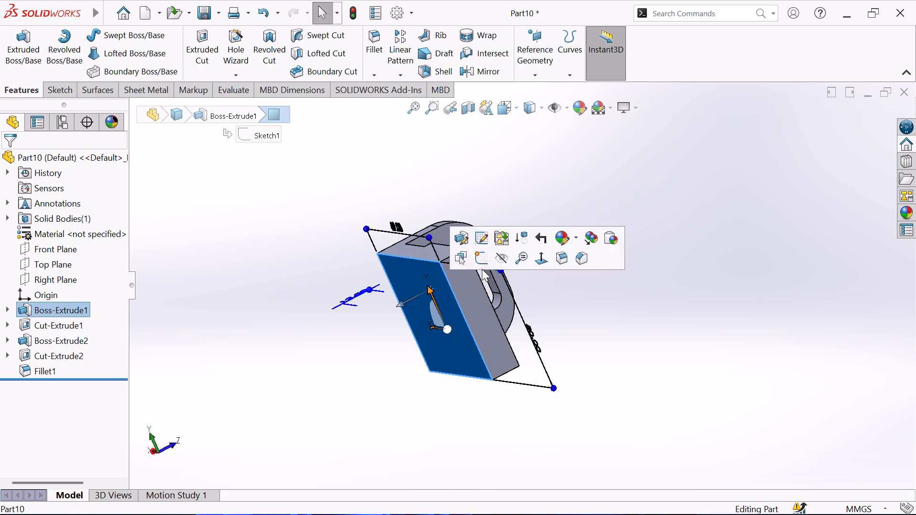
left_click(484, 258)
right_click(242, 276)
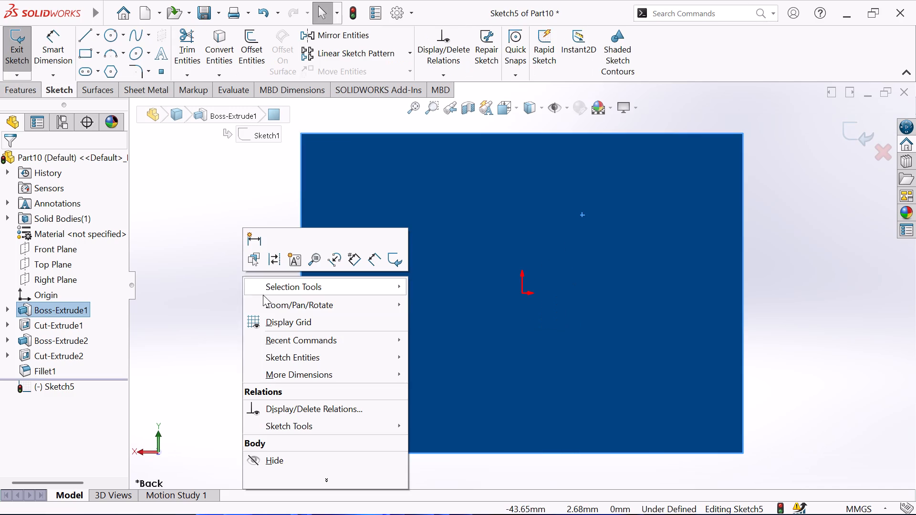
left_click(142, 295)
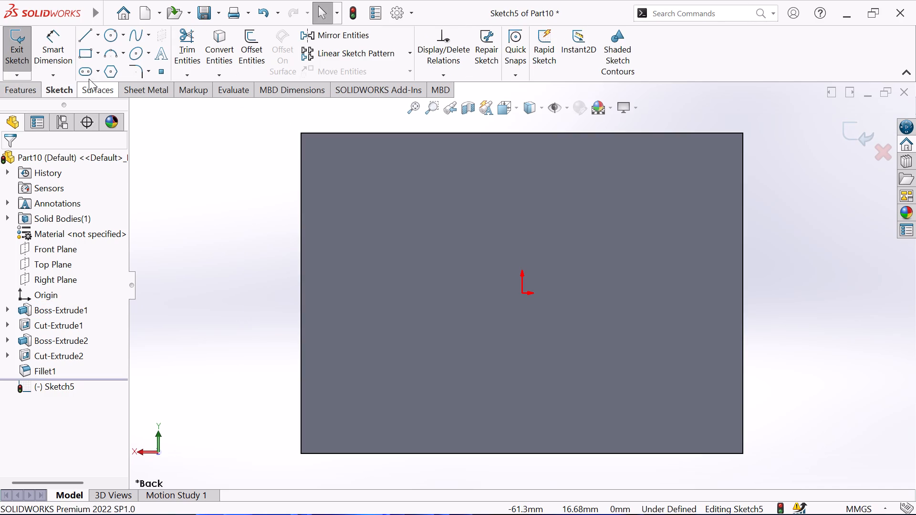
left_click(86, 52)
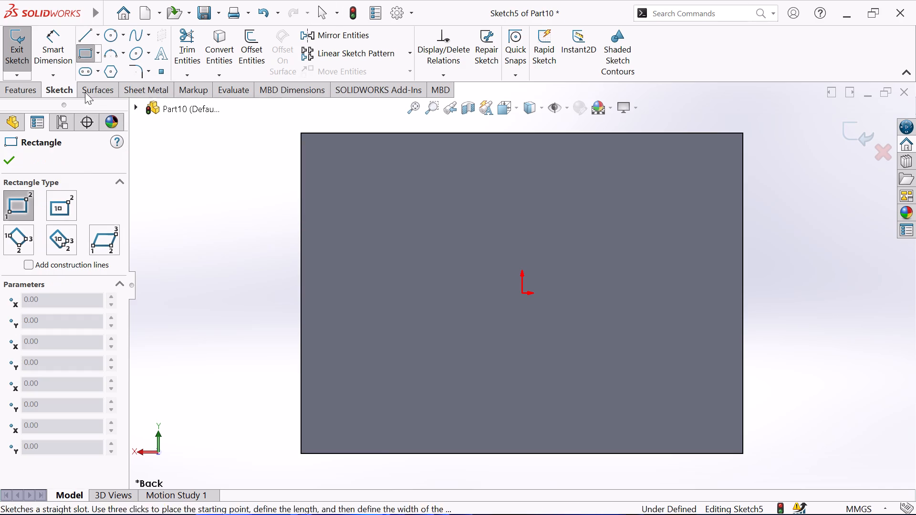
left_click(743, 134)
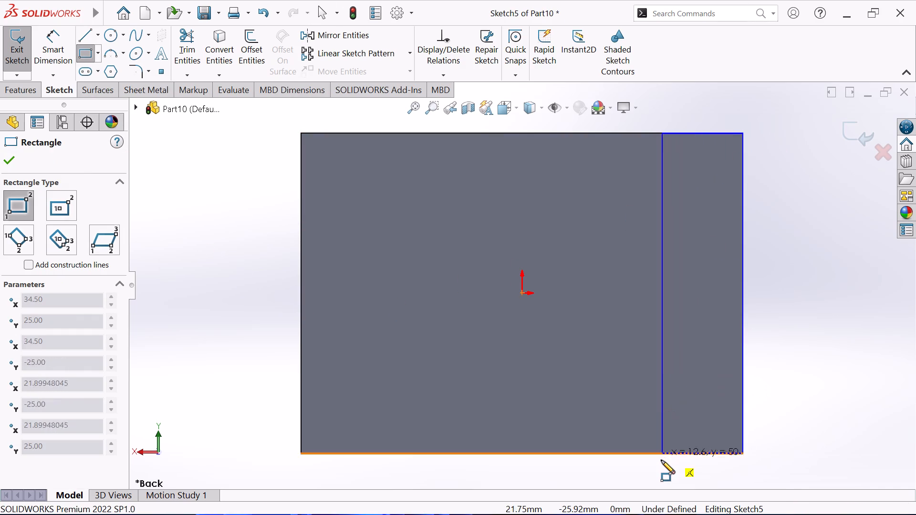
left_click(658, 454)
right_click(563, 361)
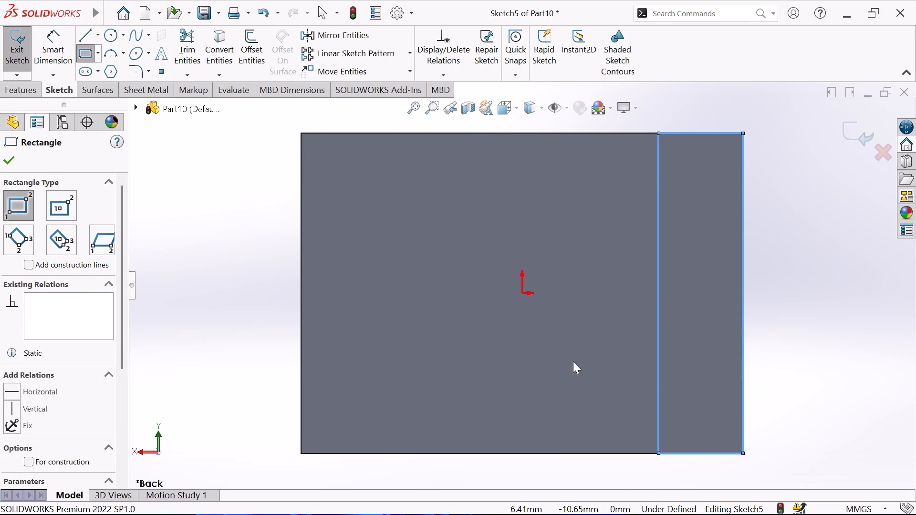
left_click(595, 371)
Dimension the width of the rectangle at its top edge and set it to 9 mm.
scroll(695, 319, "up", 2)
scroll(756, 262, "down", 1)
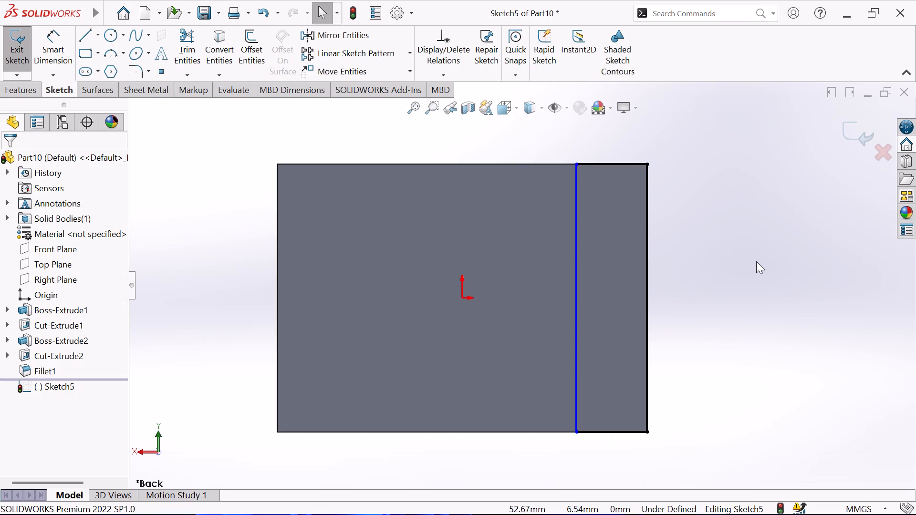
scroll(756, 261, "down", 1)
left_click(46, 42)
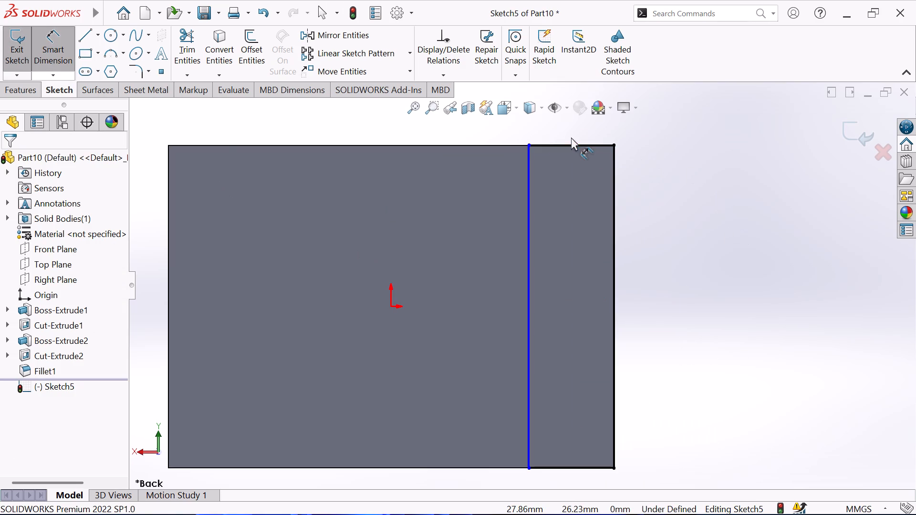
left_click(571, 146)
left_click(573, 129)
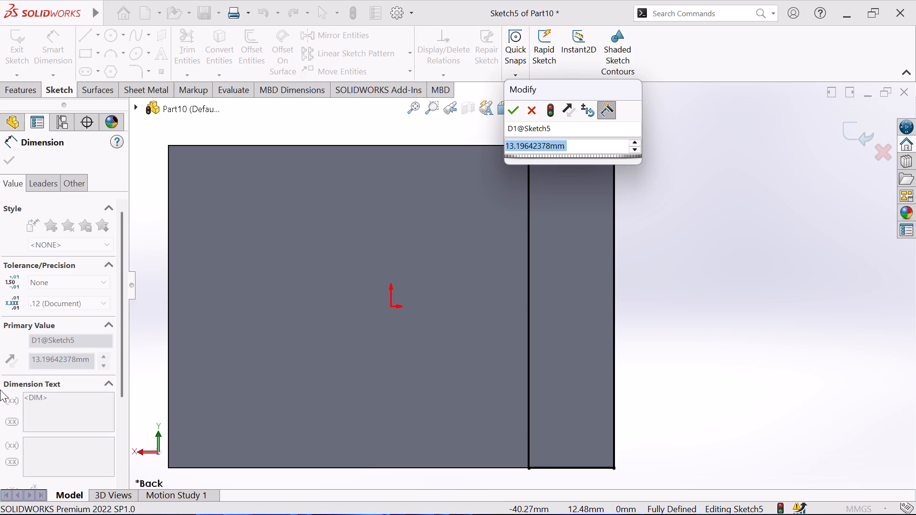
key("9")
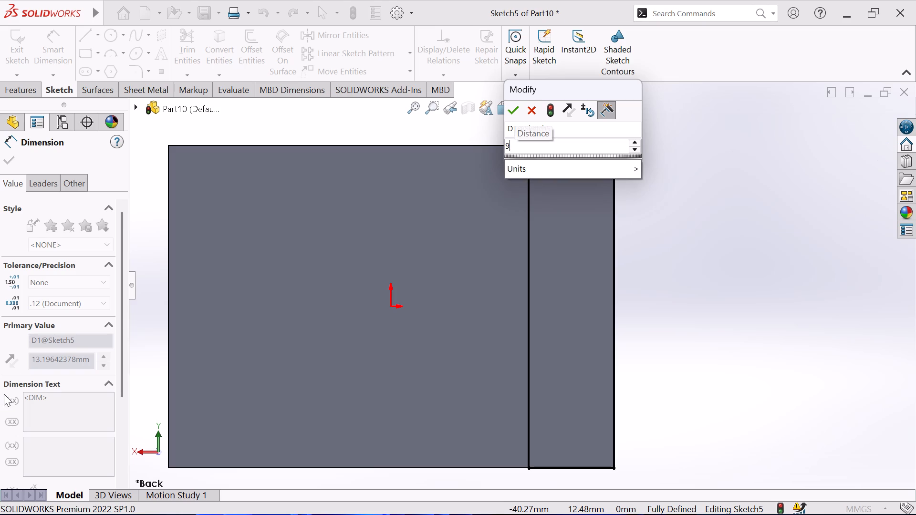
key("Return")
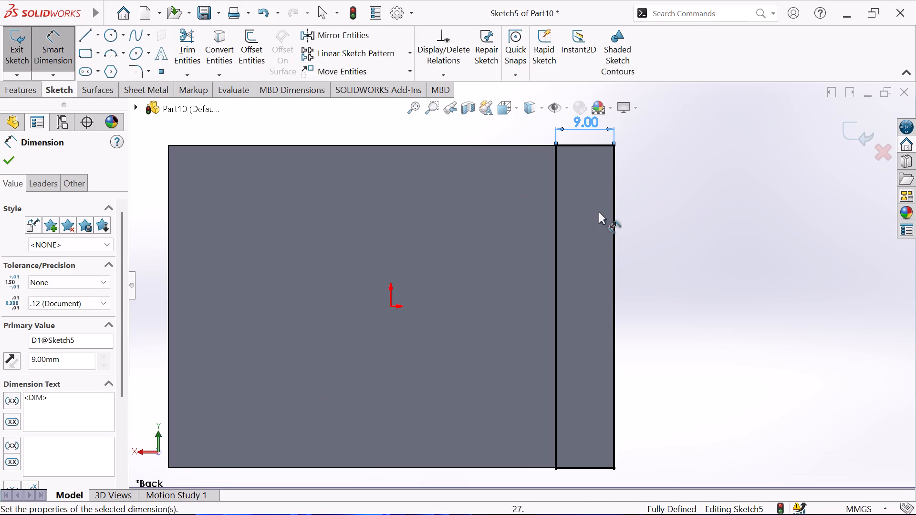
right_click(756, 241)
left_click(748, 287)
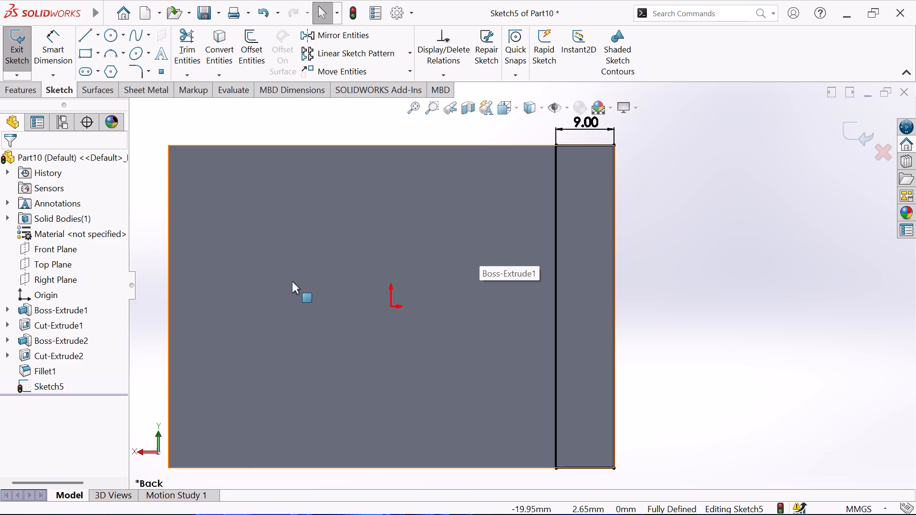
right_click(712, 333)
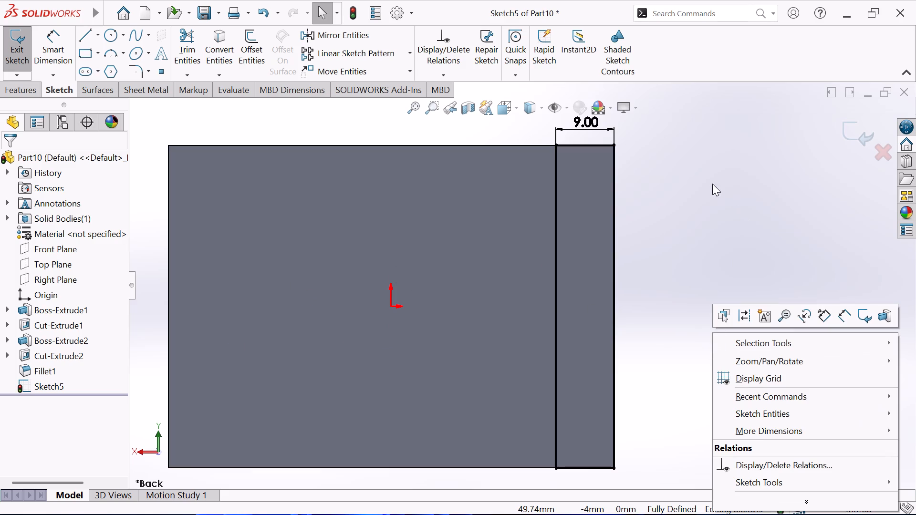
left_click(689, 211)
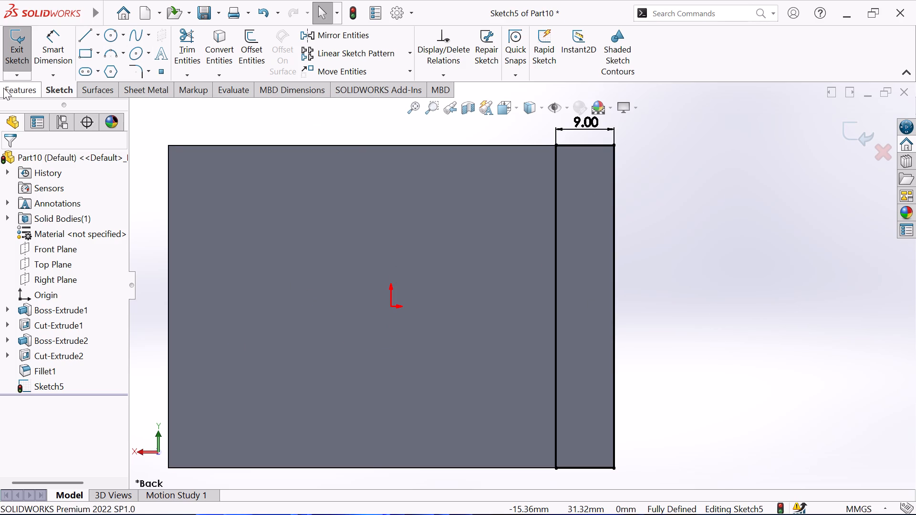
Extrude the 9 mm wide rectangle on the block's back face as a boss with a blind depth of 38 mm.
left_click(25, 86)
left_click(26, 55)
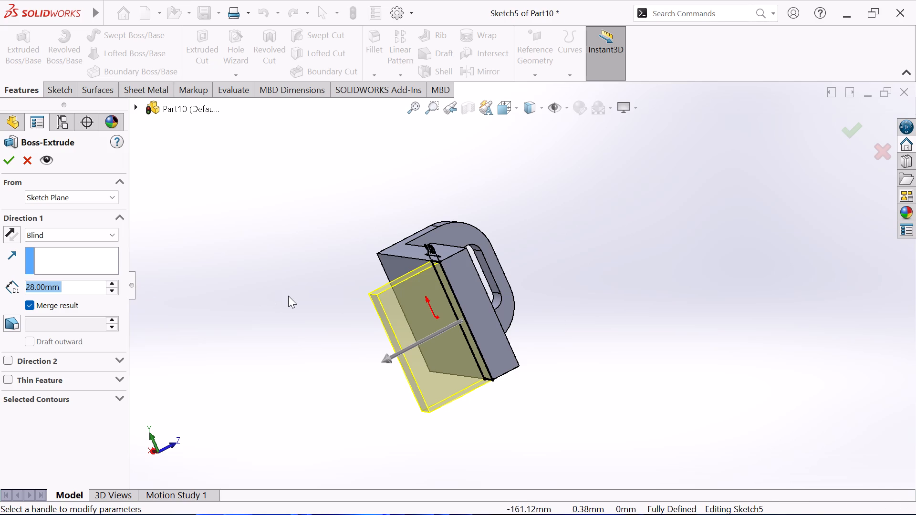
key("3")
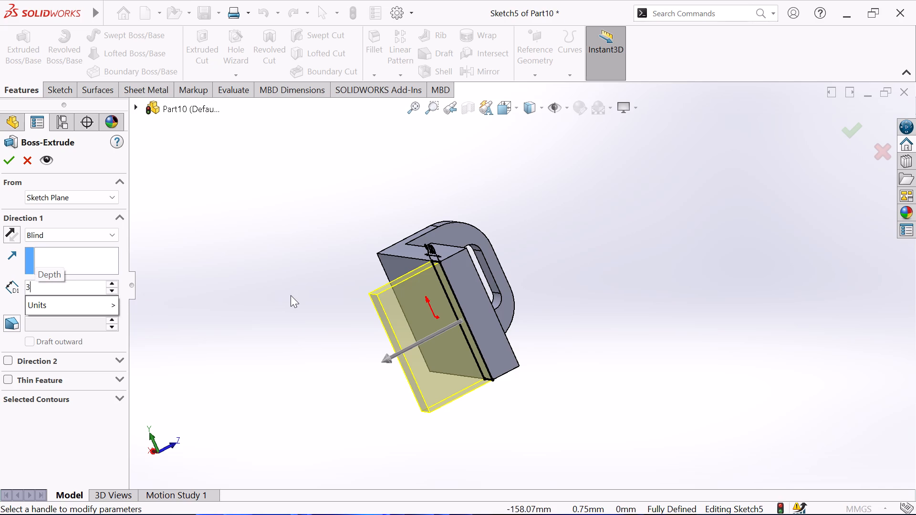
key("8")
left_click(349, 251)
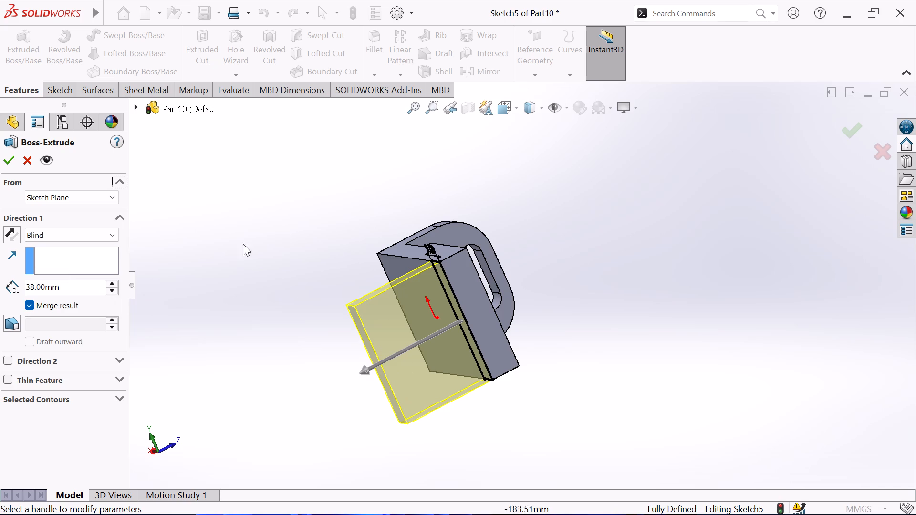
left_click(11, 161)
left_click(248, 220)
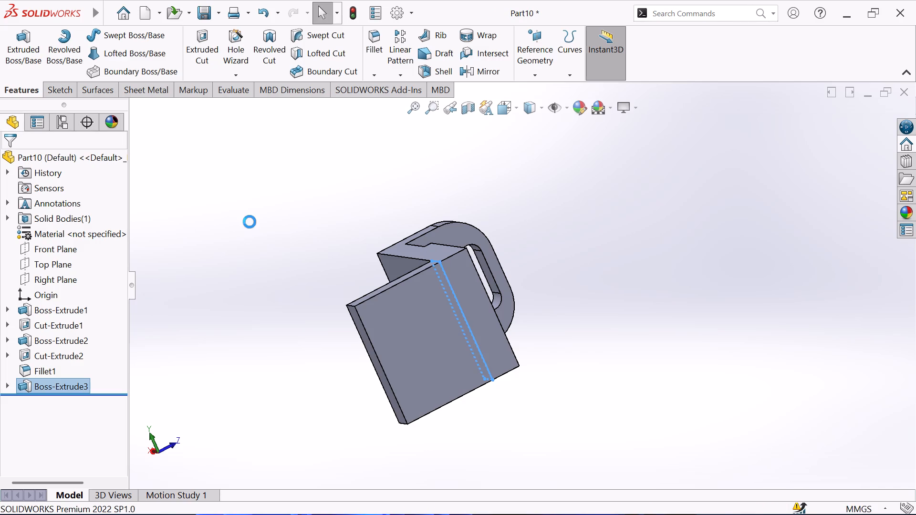
Examine the part from several sides to check the slotted flange and the new back flange.
middle_click_drag(273, 272, 322, 341)
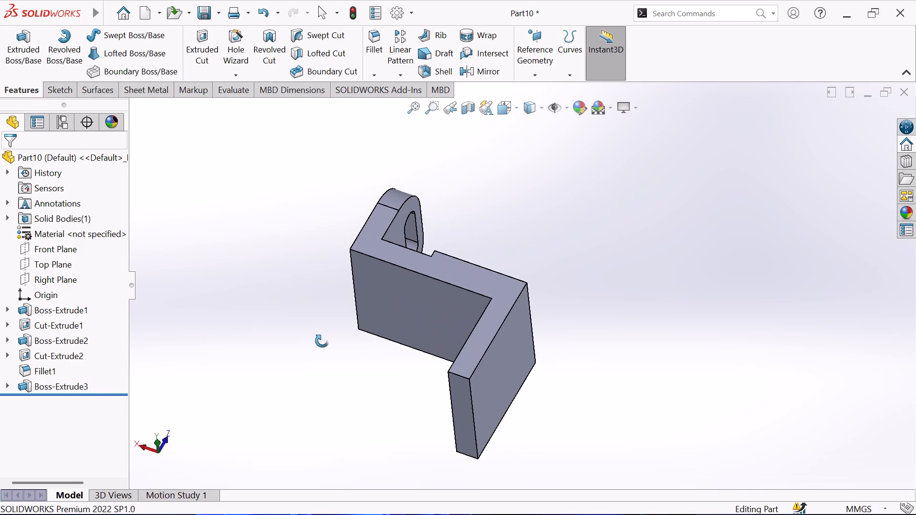
middle_click_drag(322, 341, 436, 228)
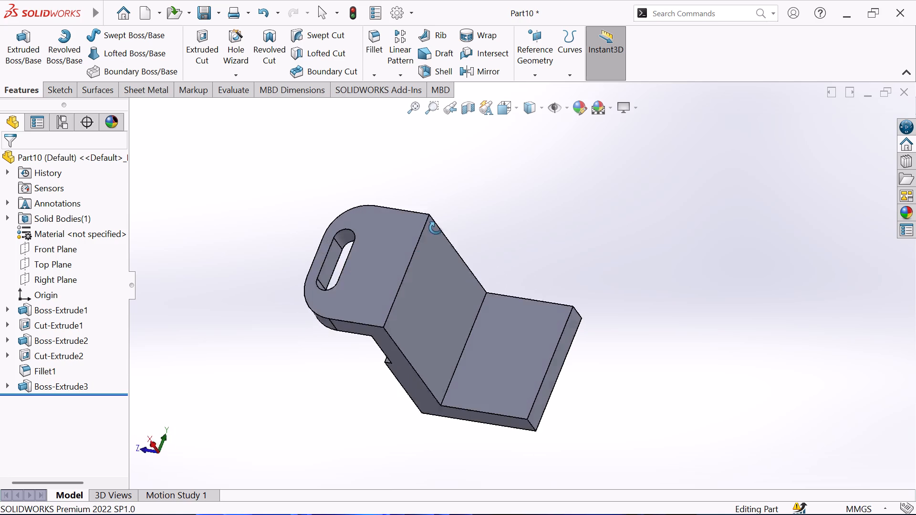
middle_click_drag(436, 228, 460, 215)
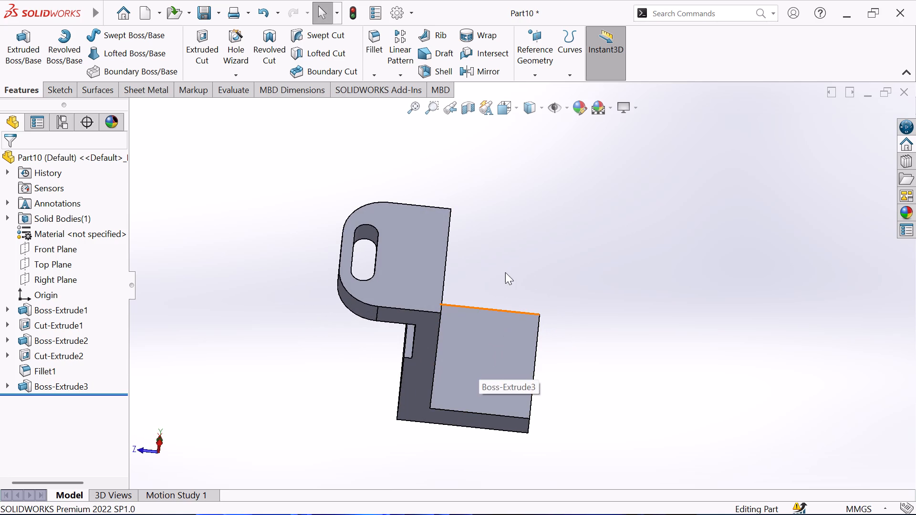
scroll(412, 367, "up", 2)
middle_click_drag(409, 361, 479, 253)
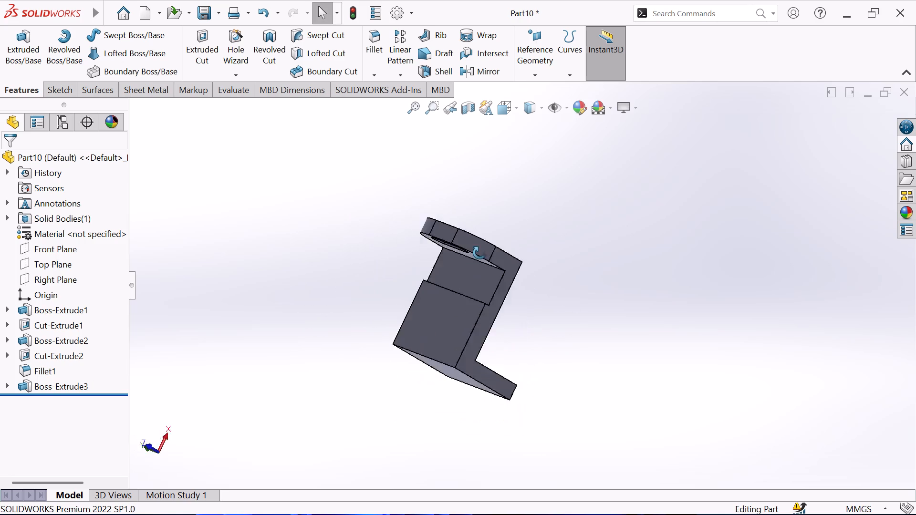
middle_click_drag(479, 253, 526, 383)
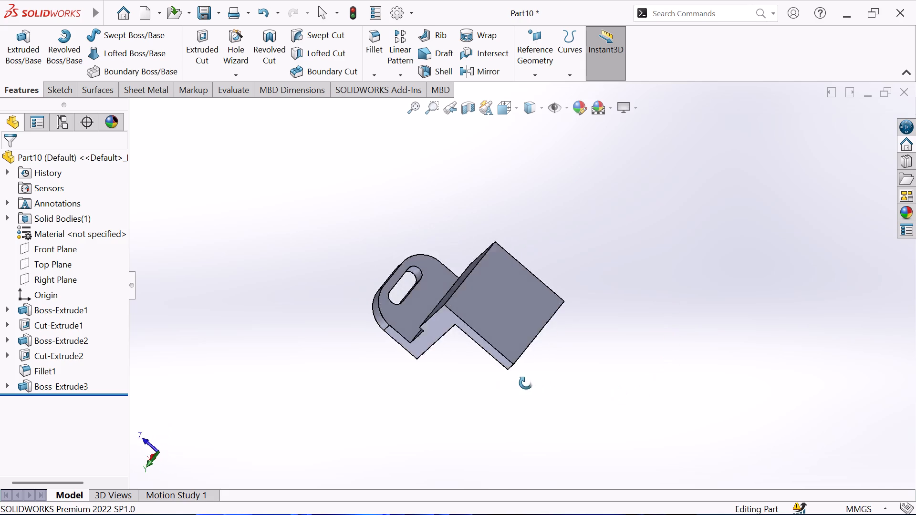
middle_click_drag(526, 383, 451, 407)
middle_click_drag(450, 407, 323, 280)
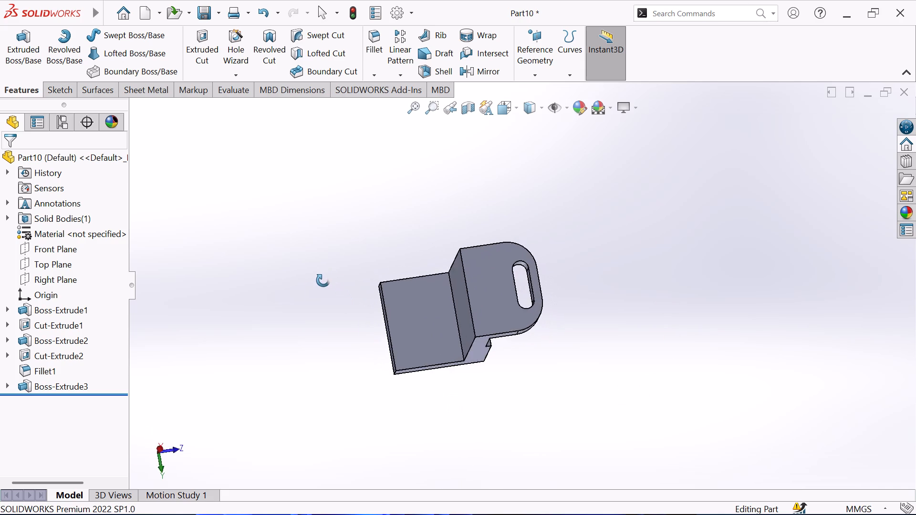
middle_click_drag(323, 280, 316, 297)
middle_click_drag(316, 297, 535, 291)
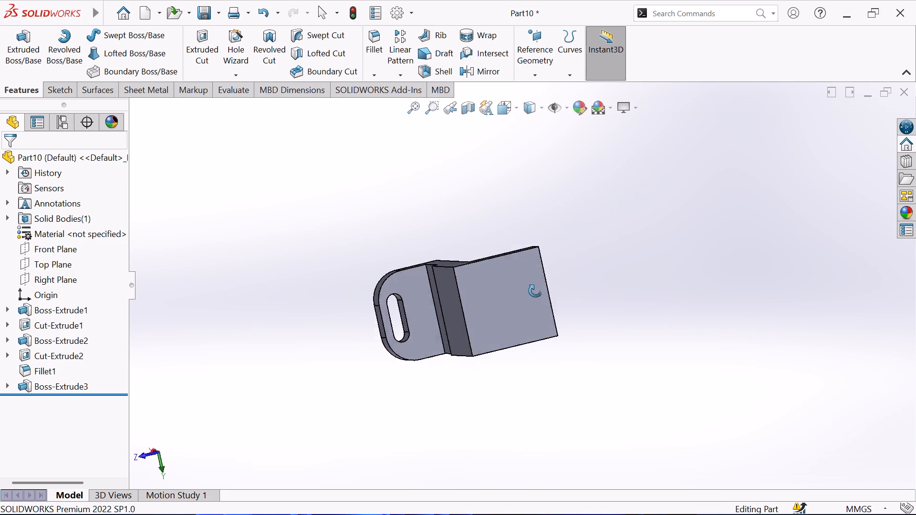
middle_click_drag(535, 291, 524, 336)
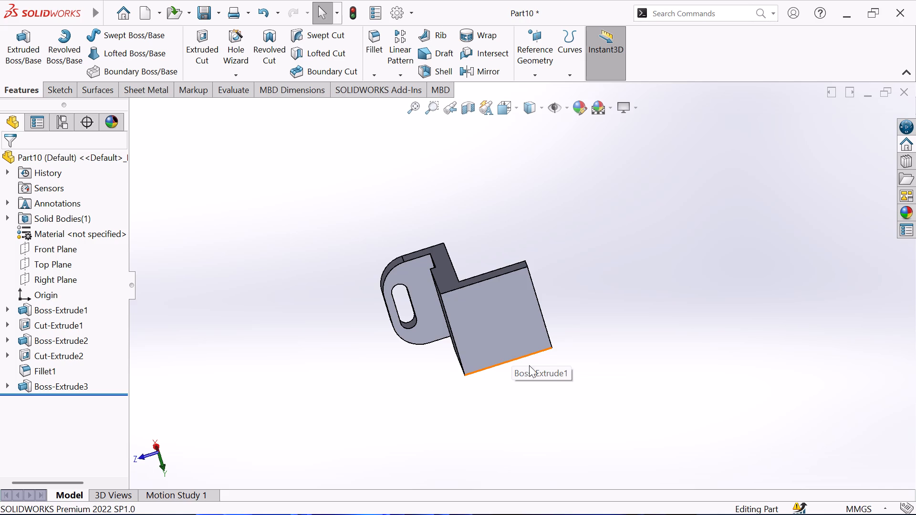
On the back flange's outer face, sketch two circles near the free end, one above the other, with radii about 3.9 and 4.8 mm.
left_click(513, 332)
left_click(564, 302)
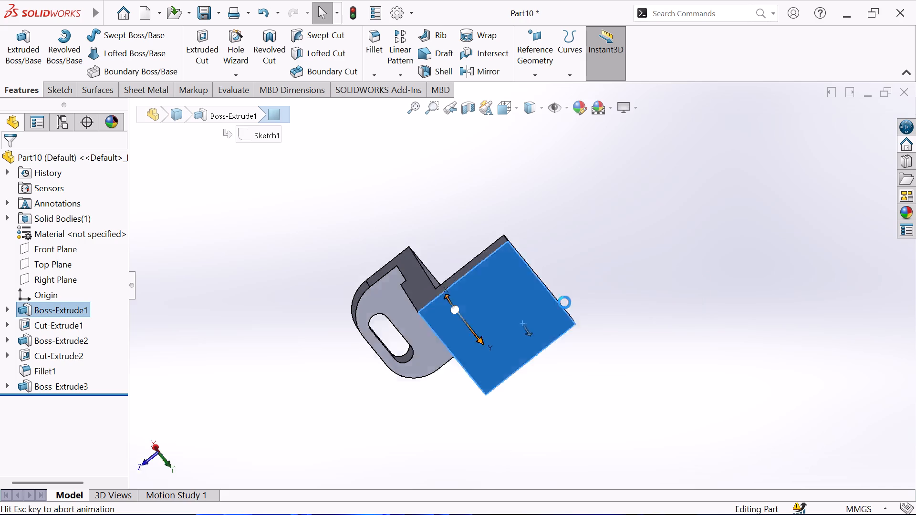
left_click(264, 332)
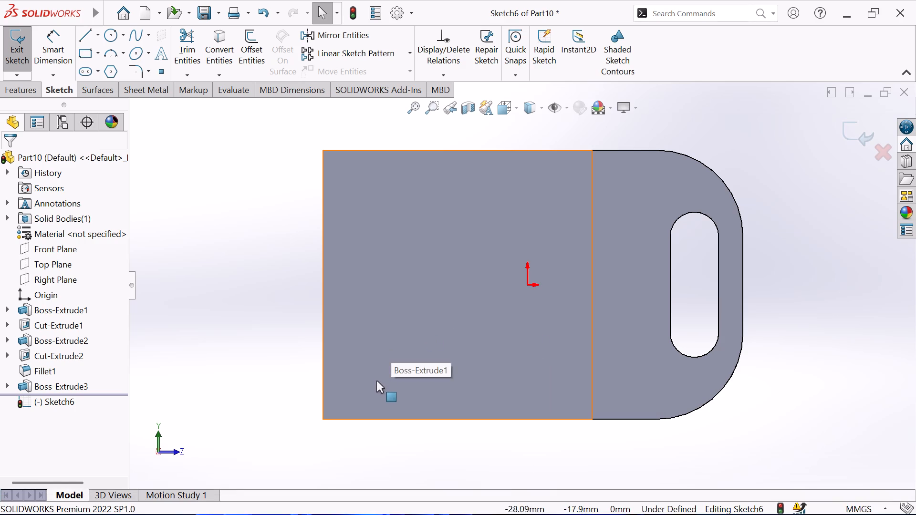
left_click(109, 36)
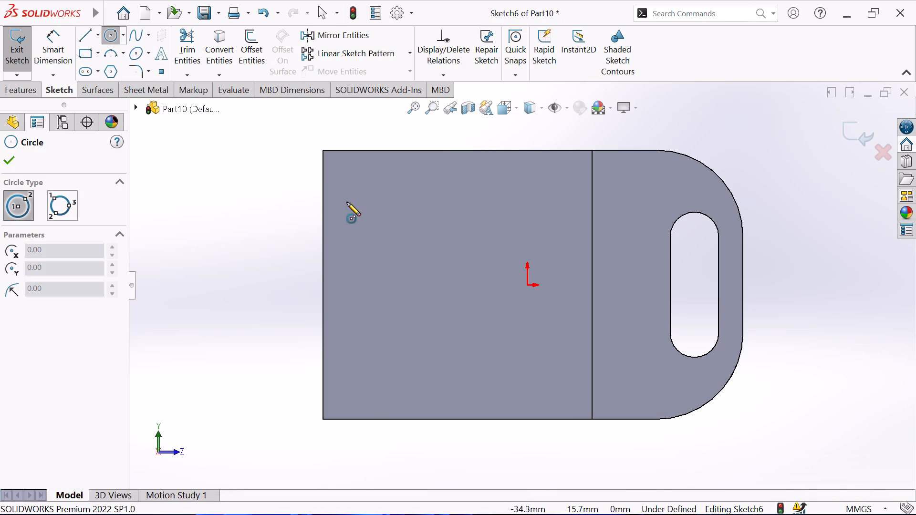
left_click(371, 209)
left_click(372, 188)
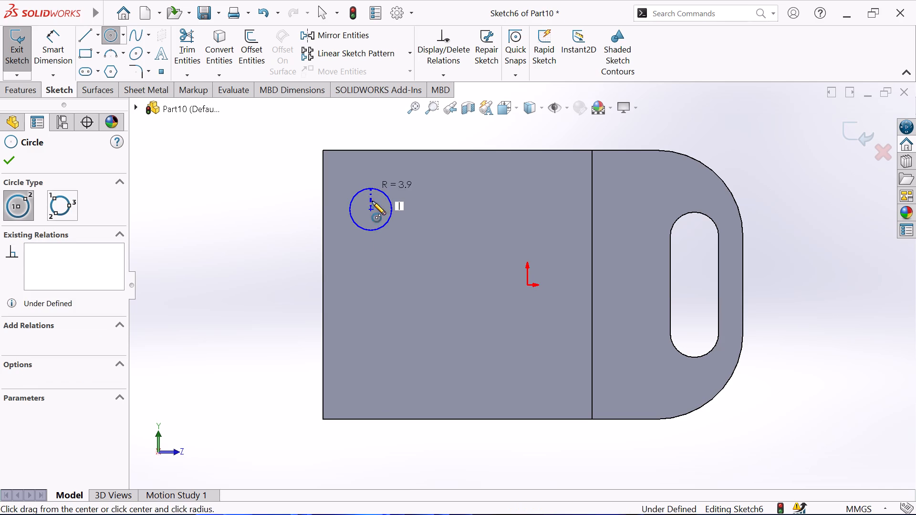
left_click(374, 360)
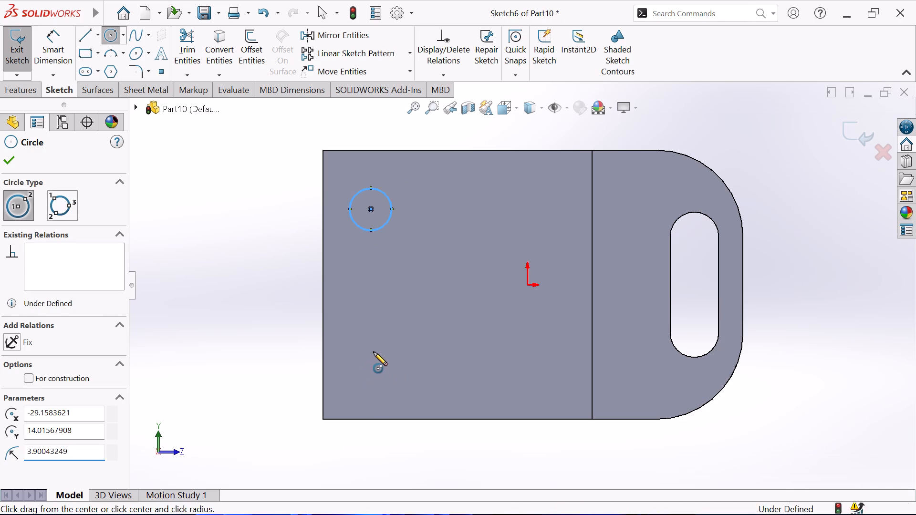
left_click(374, 334)
right_click(281, 282)
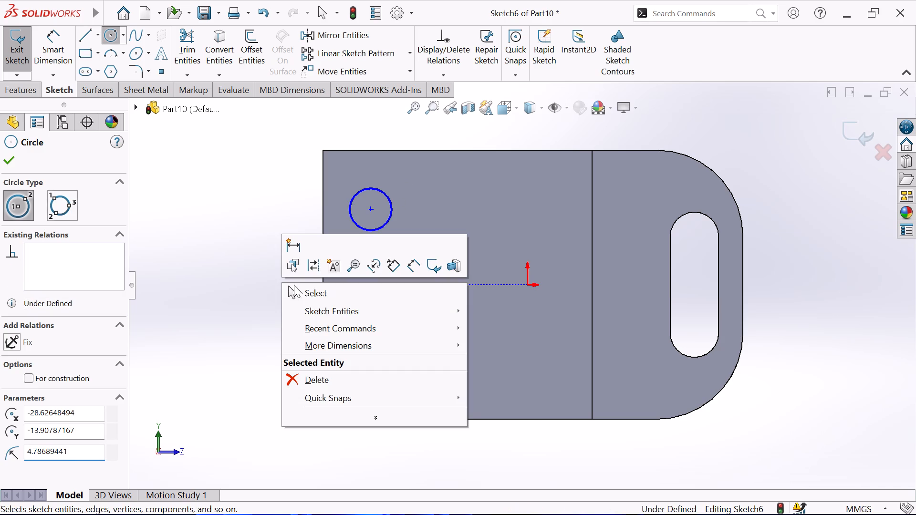
left_click(313, 296)
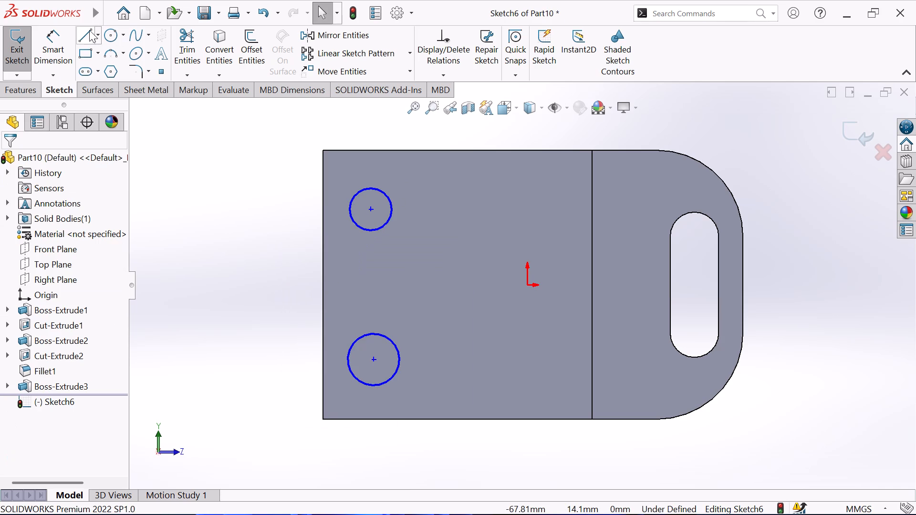
Draw a horizontal centerline about 49 mm long between the two circles, level with the origin and extending past the flange's free end.
left_click(97, 30)
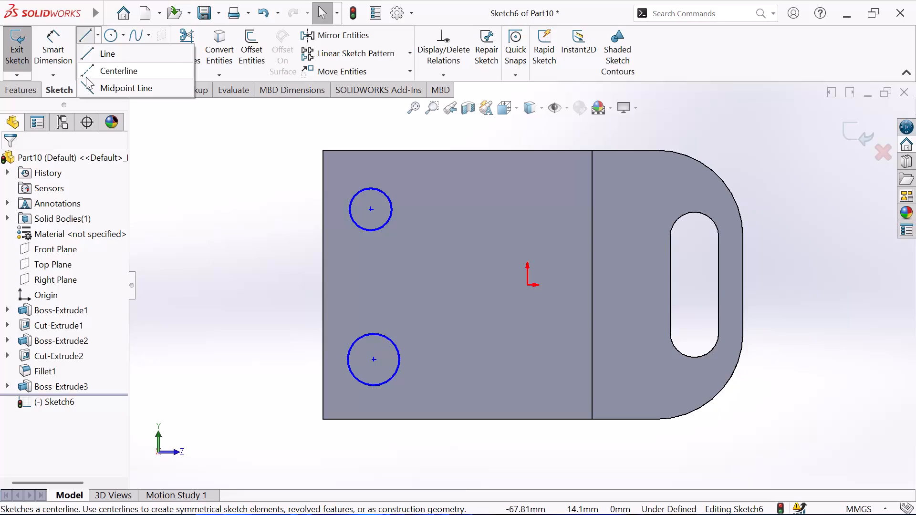
left_click(86, 77)
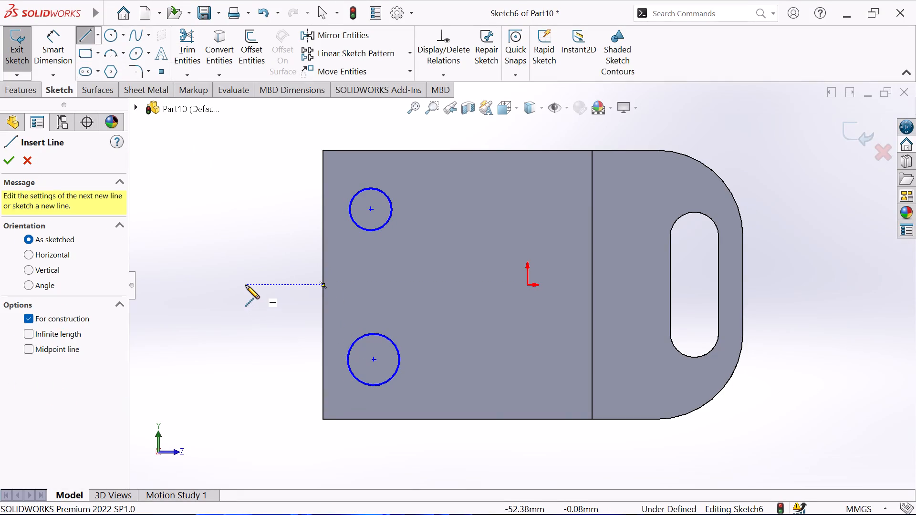
left_click(513, 283)
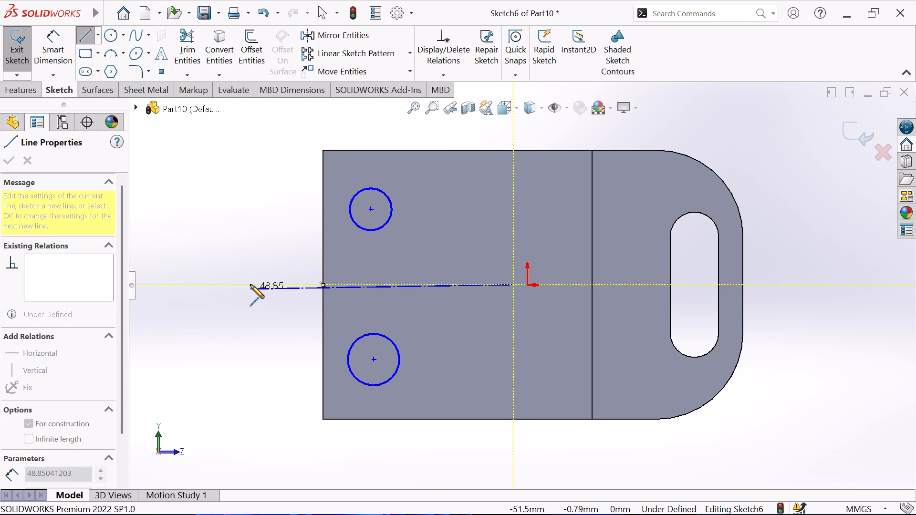
left_click(248, 287)
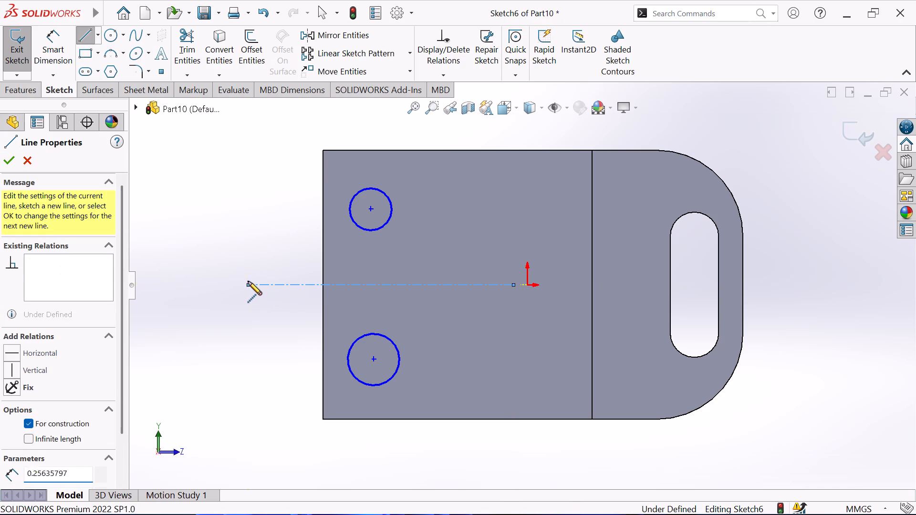
right_click(274, 231)
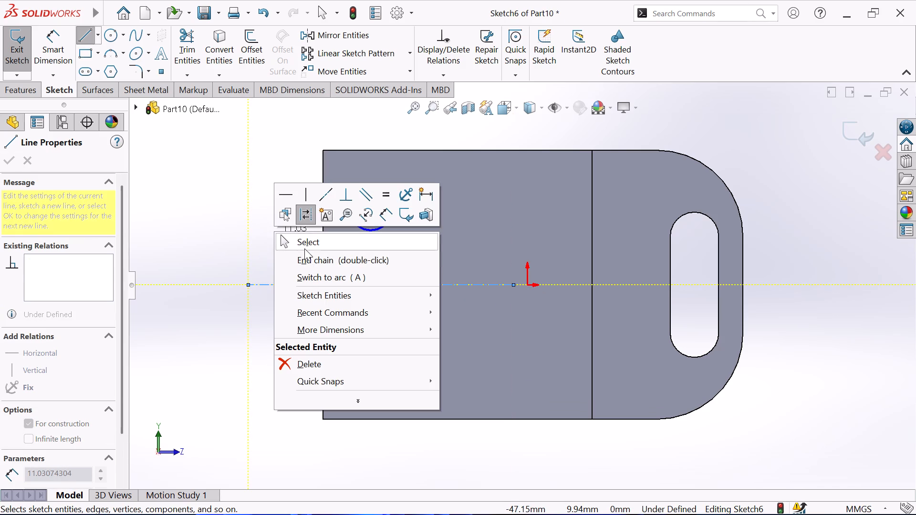
left_click(304, 247)
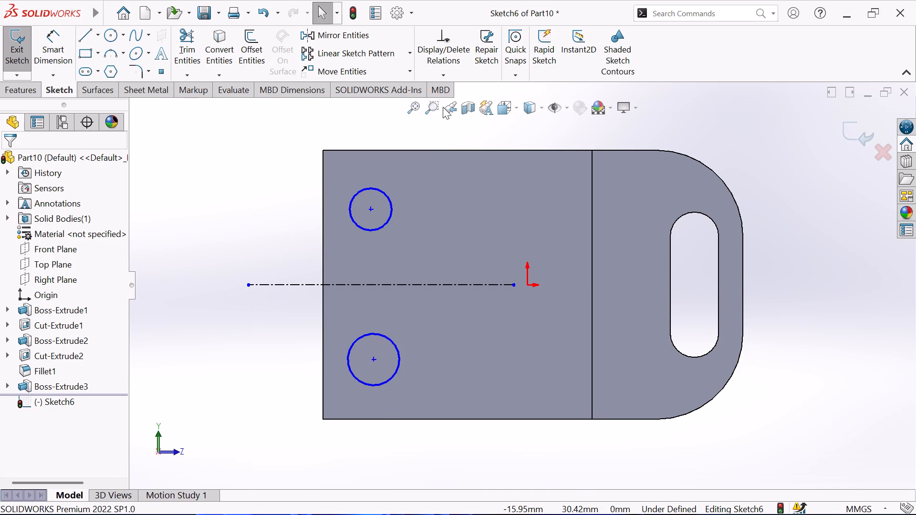
Add a Symmetric relation between the centres of the two circles about the centerline.
left_click(440, 75)
left_click(468, 105)
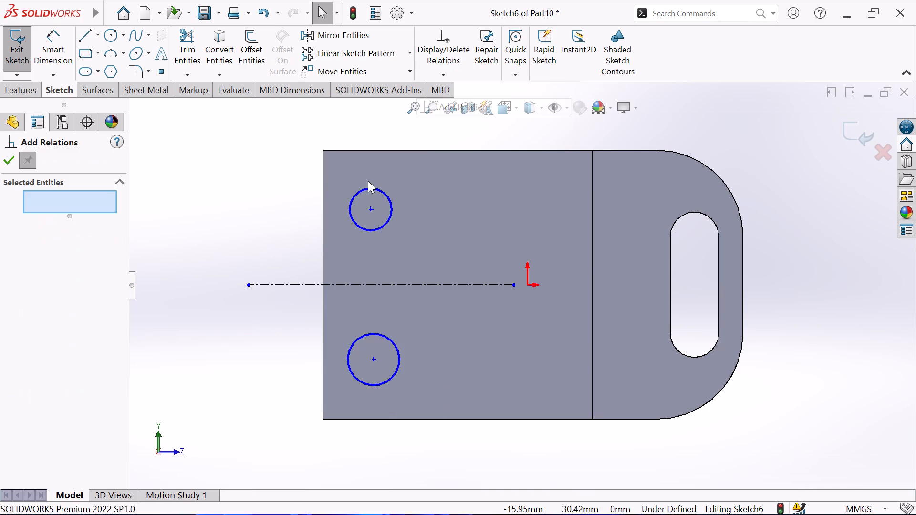
left_click(370, 209)
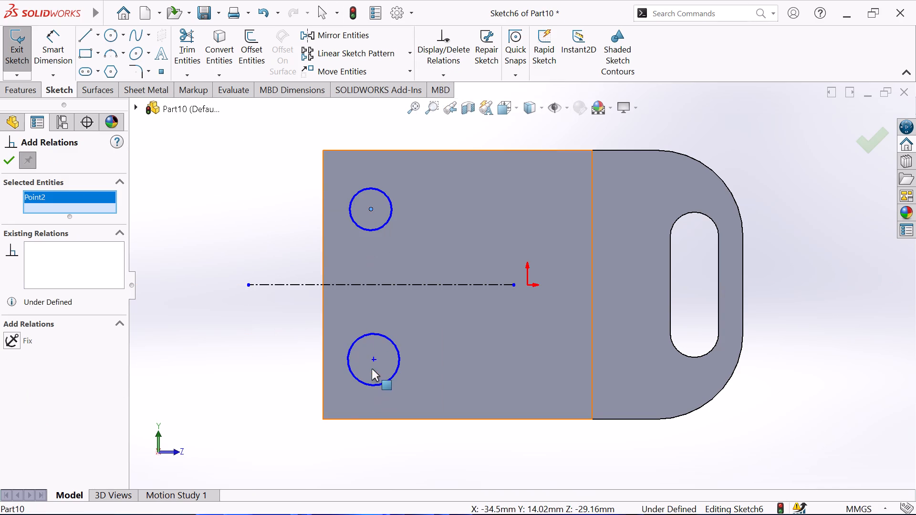
left_click(375, 357)
left_click(333, 284)
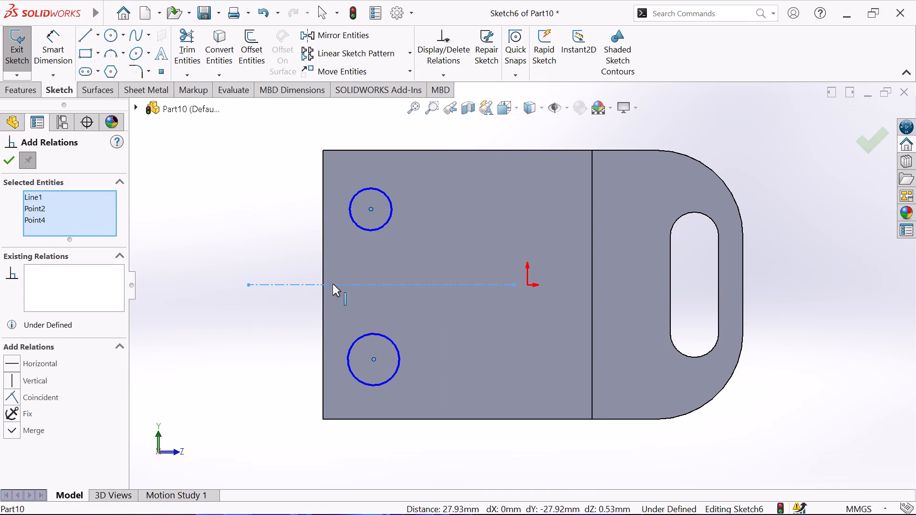
left_click(14, 359)
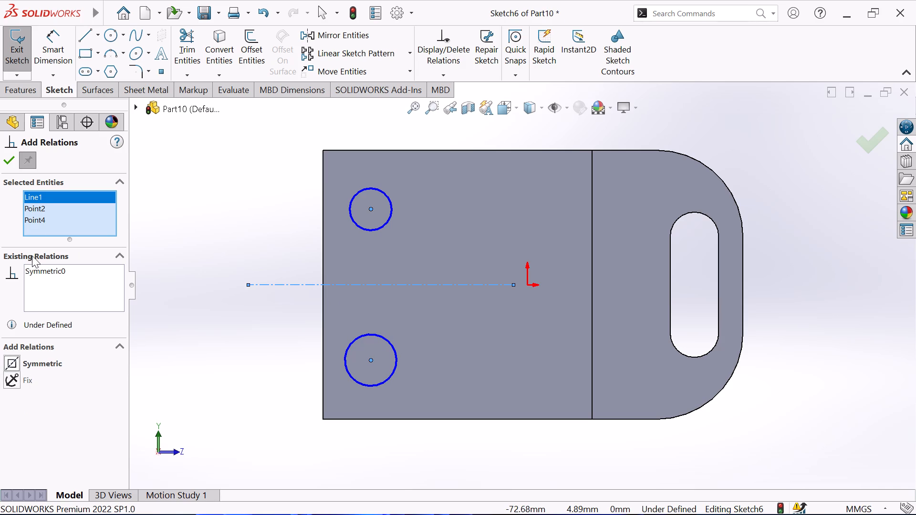
left_click(6, 157)
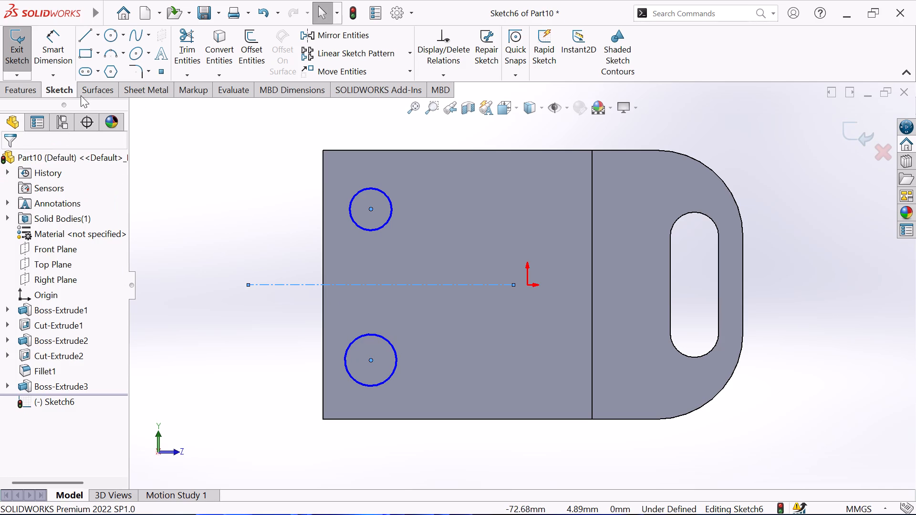
Dimension the upper circle's centre from the face's top edge and set the distance to 10 mm.
left_click(63, 50)
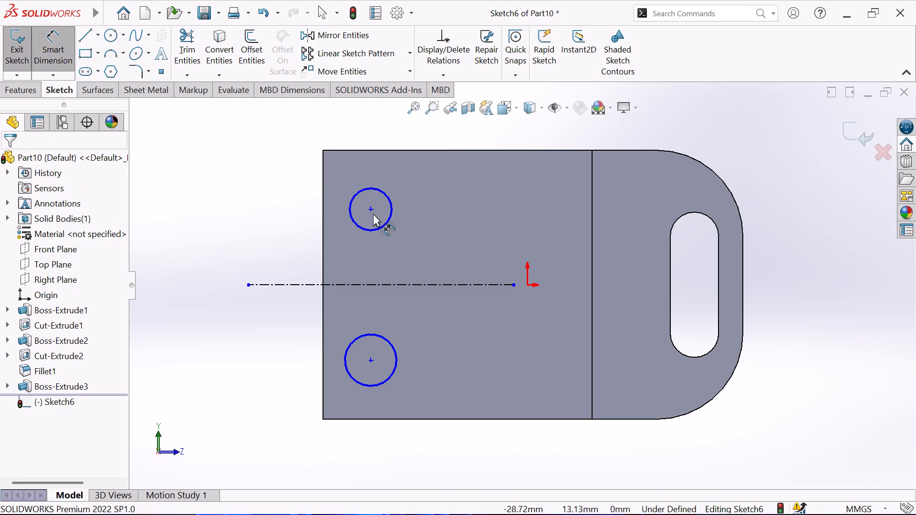
left_click(372, 210)
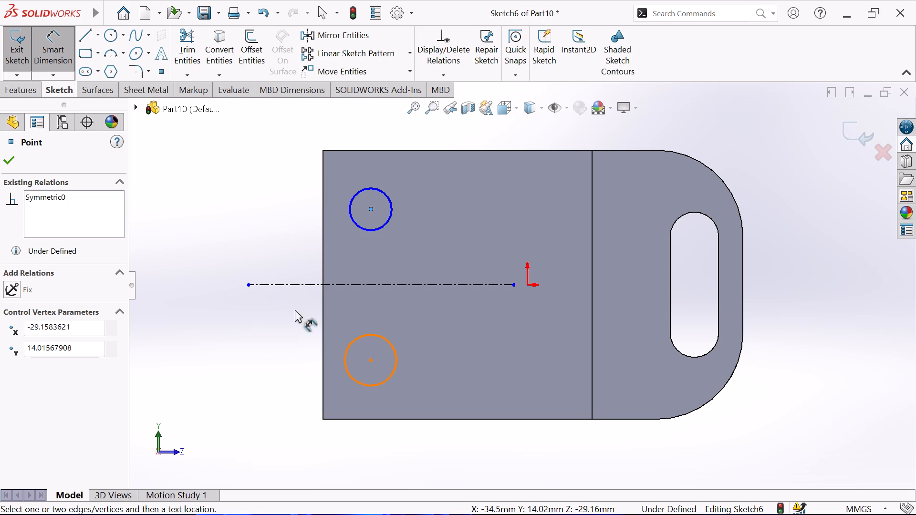
left_click(385, 149)
left_click(284, 160)
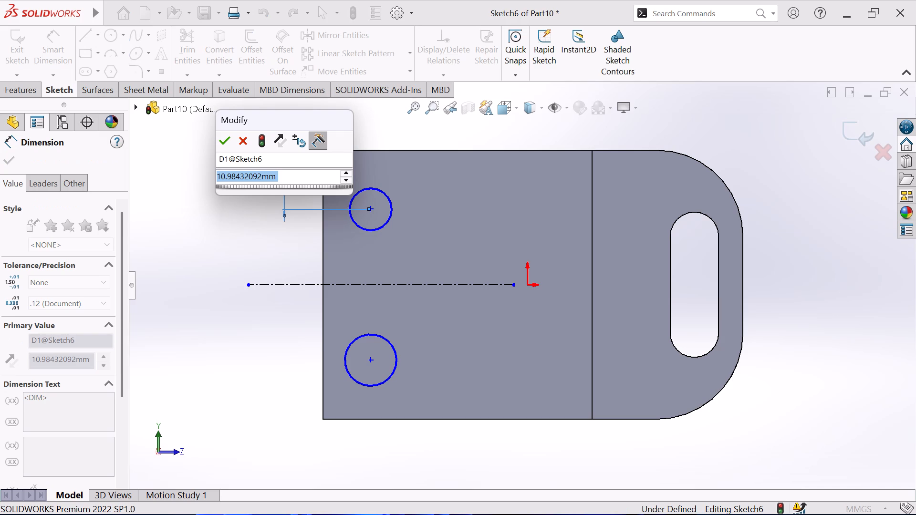
type("10")
key("Return")
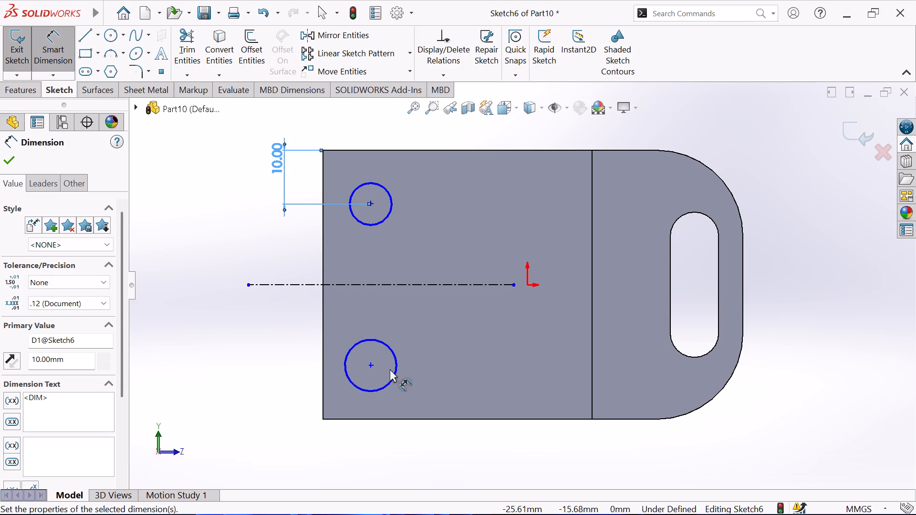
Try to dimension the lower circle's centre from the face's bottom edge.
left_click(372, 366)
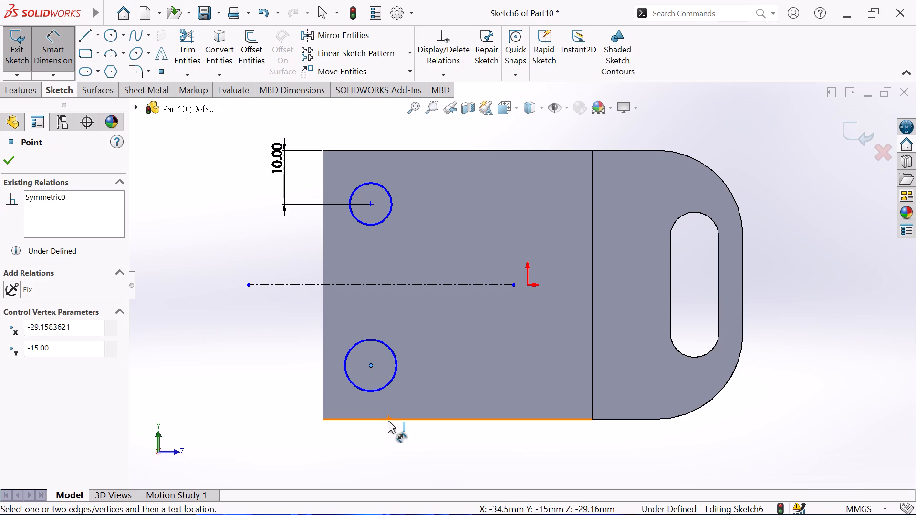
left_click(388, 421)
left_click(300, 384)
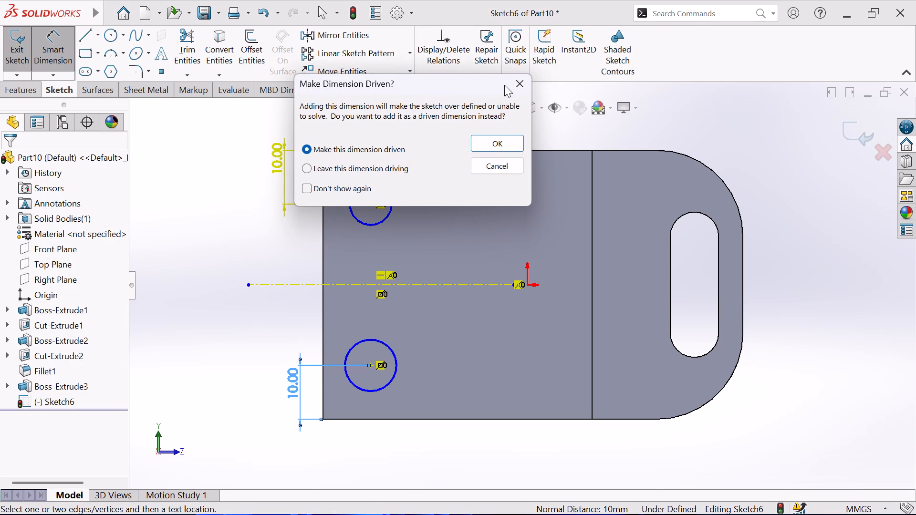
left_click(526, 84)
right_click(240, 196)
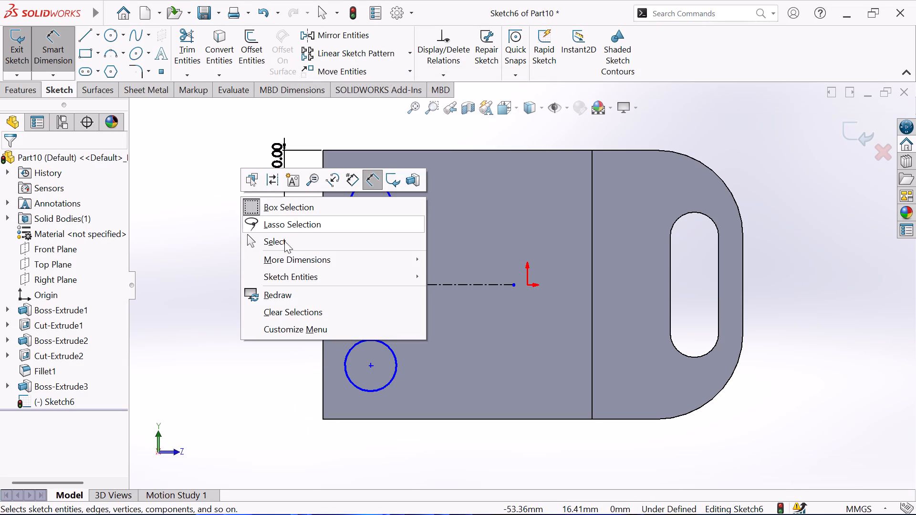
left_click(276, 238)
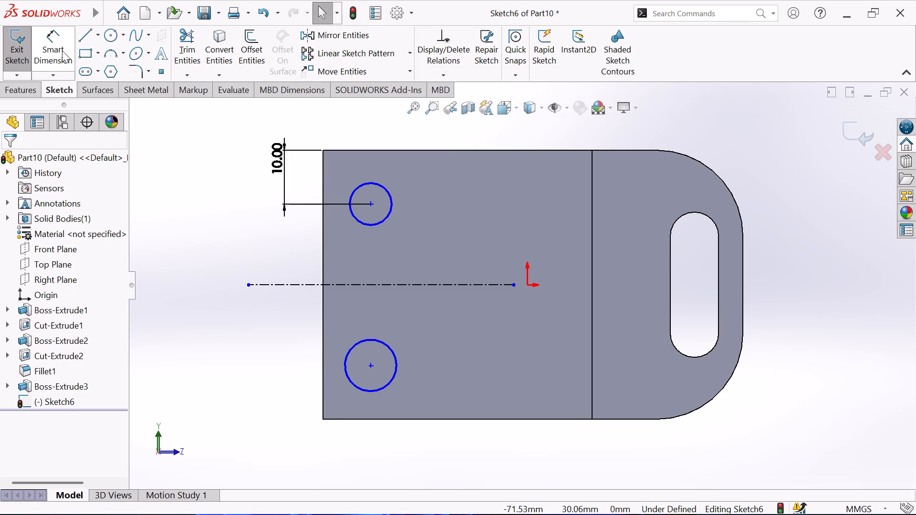
Dimension the diameters of the lower and upper circles and set each to 9 mm.
left_click(58, 46)
left_click(374, 343)
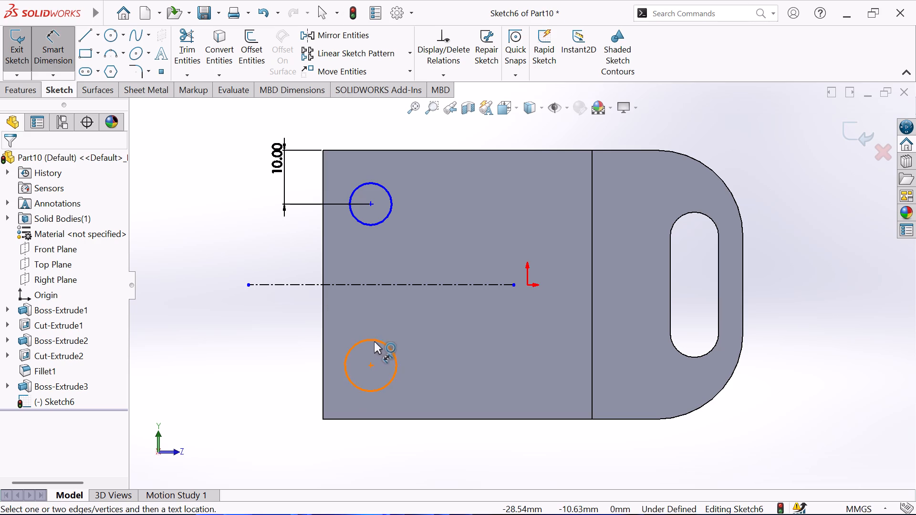
left_click(353, 345)
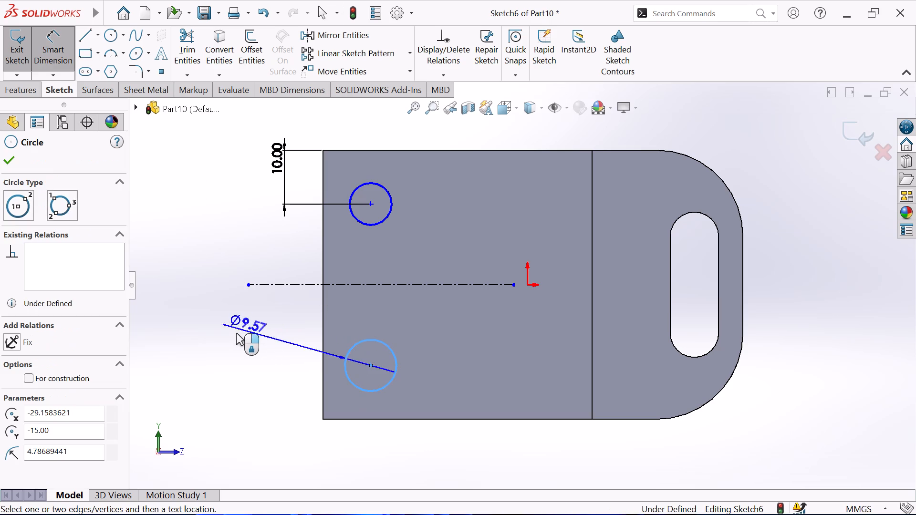
left_click(235, 342)
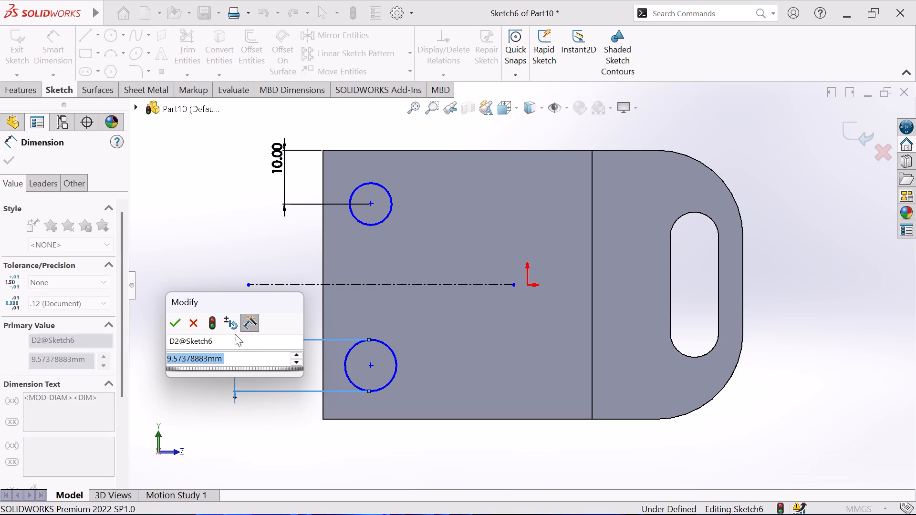
key("9")
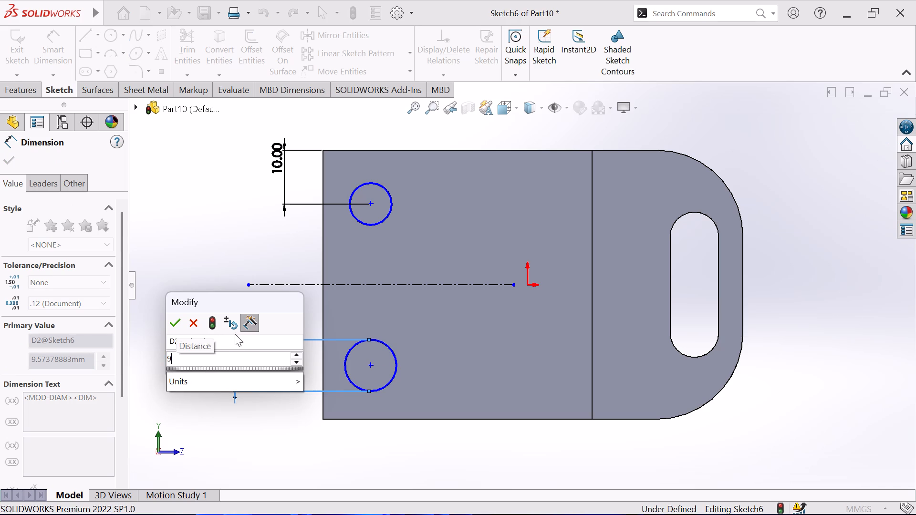
key("Return")
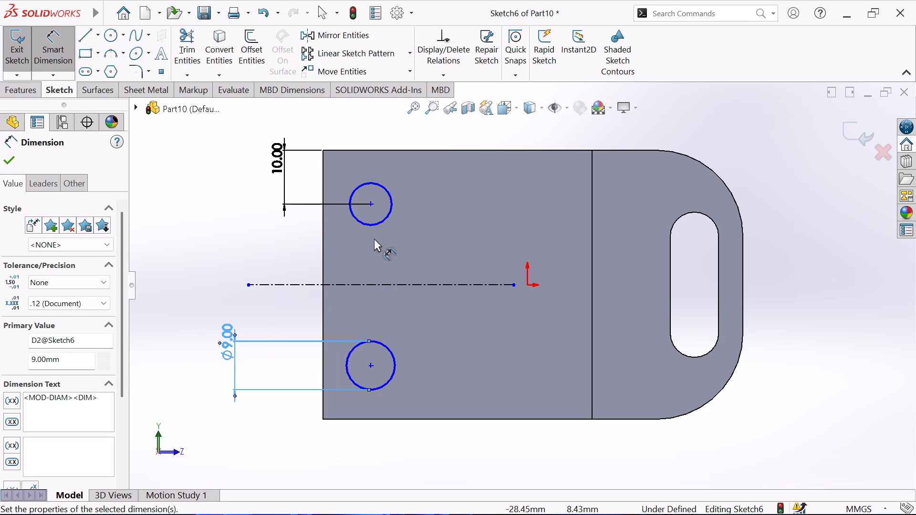
left_click(371, 226)
left_click(202, 228)
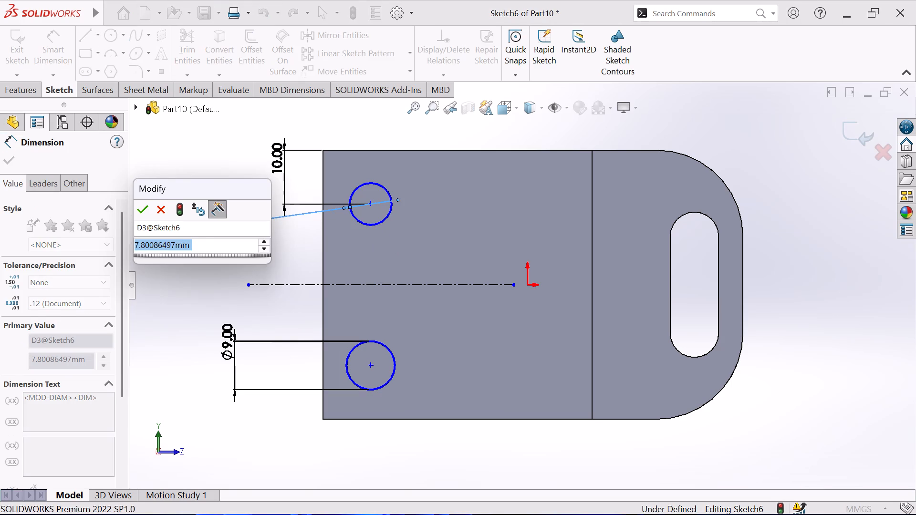
key("9")
key("Return")
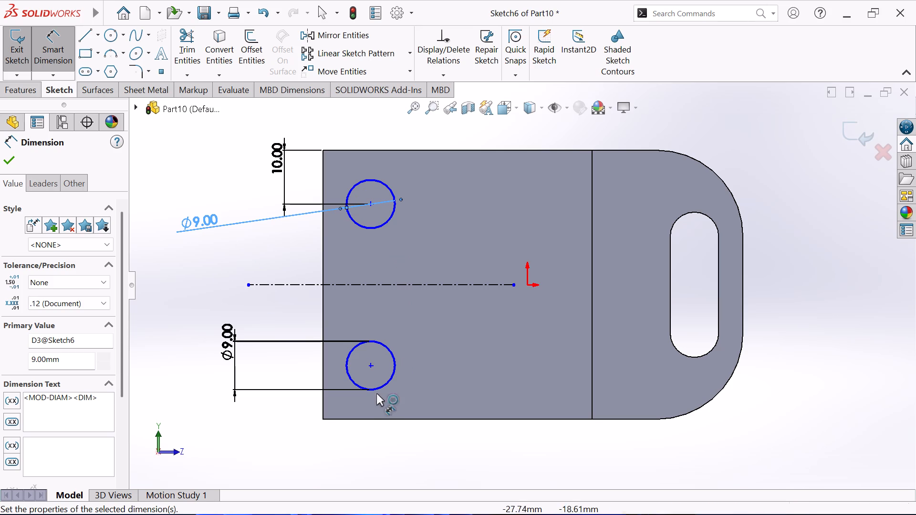
Dimension the upper circle's centre from the flange's free-end edge and set the distance to 18 mm.
left_click(364, 180)
left_click(322, 196)
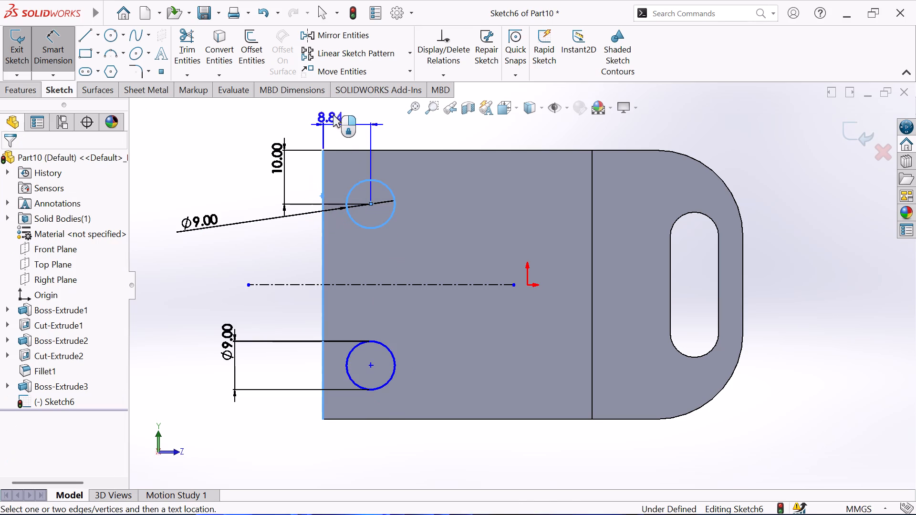
left_click(334, 115)
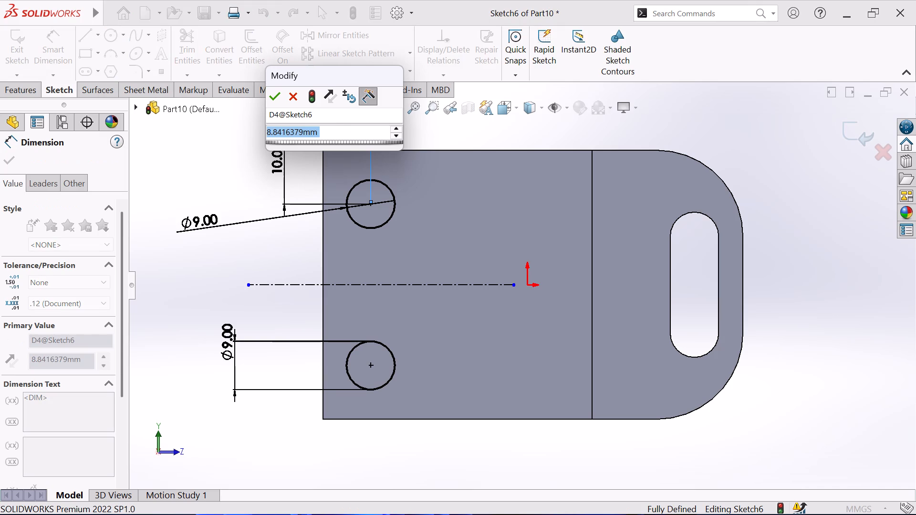
type("18")
key("Return")
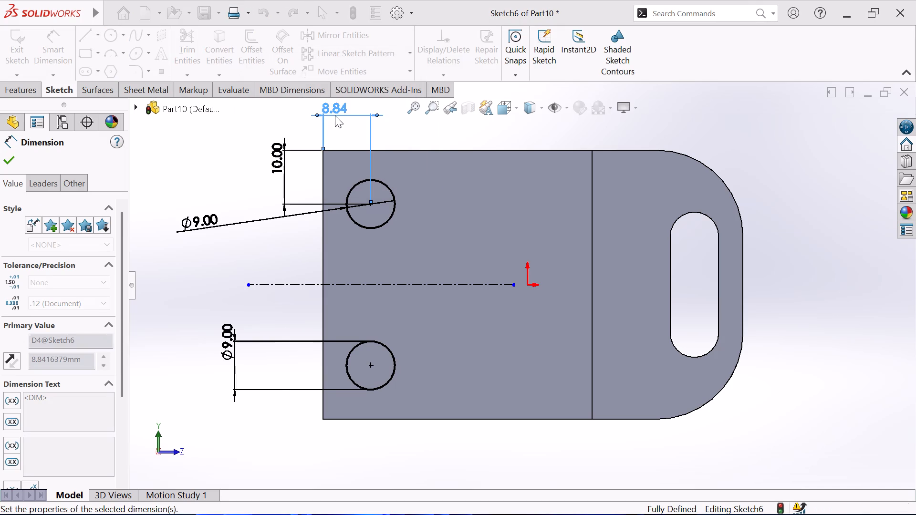
right_click(159, 269)
left_click(185, 316)
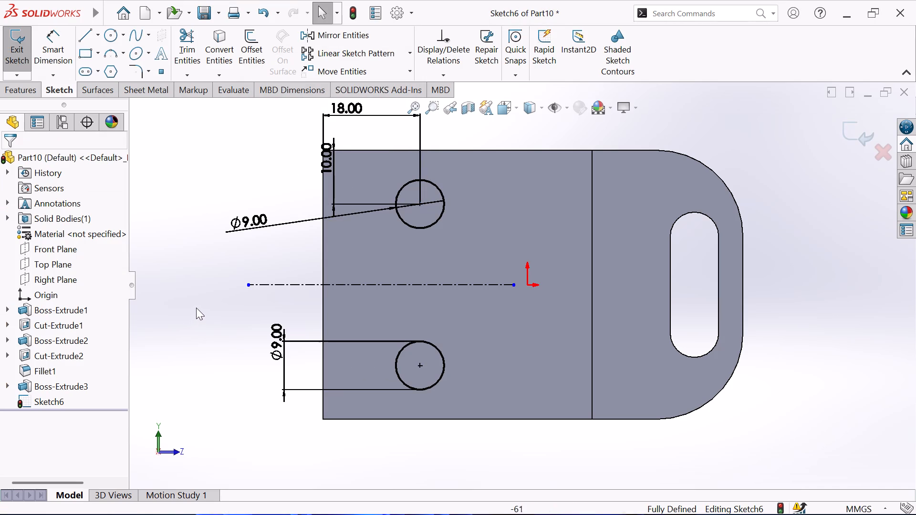
Cut the two circles through the back flange with a 38 mm blind Extruded Cut.
left_click(22, 94)
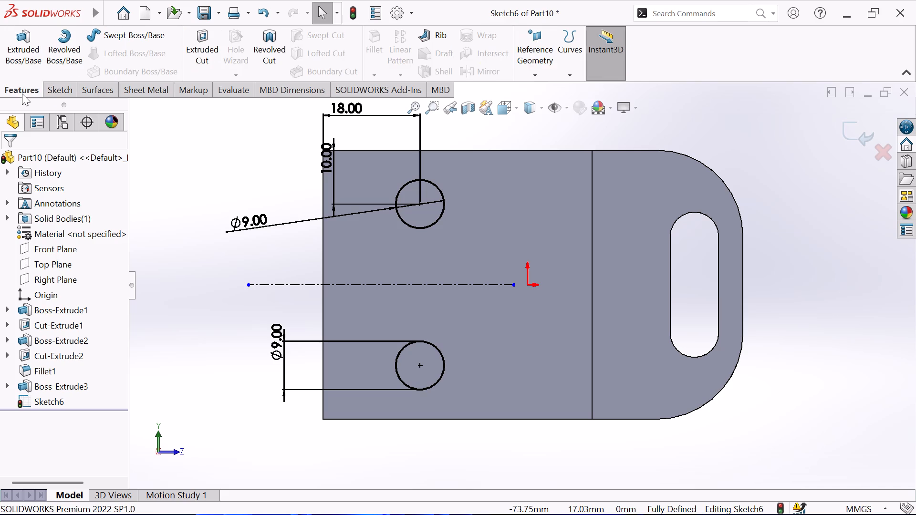
left_click(200, 52)
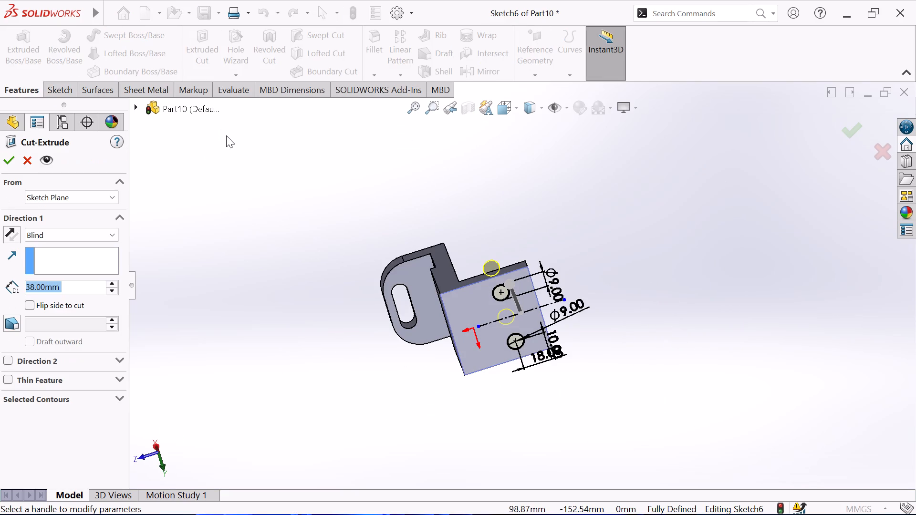
left_click(10, 163)
left_click(277, 233)
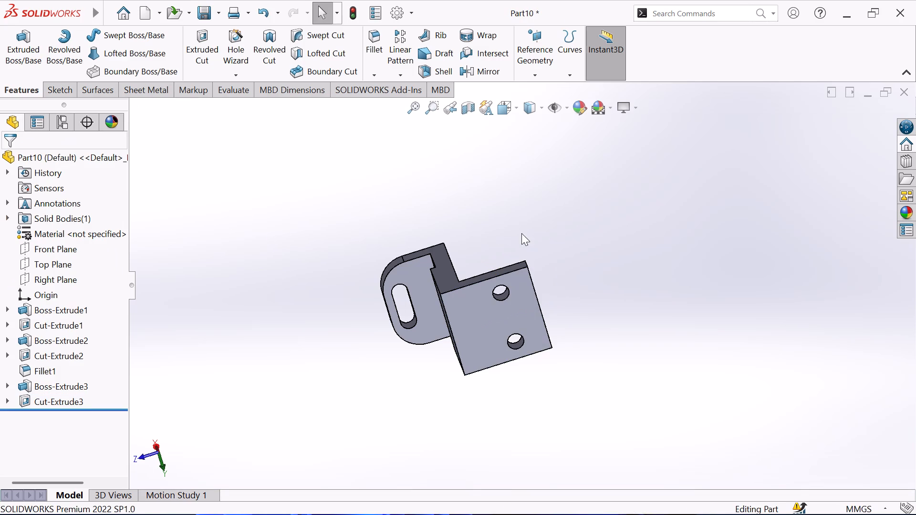
Fillet the two short corner edges at the back flange's free end with a 16 mm radius.
middle_click_drag(561, 240, 508, 236)
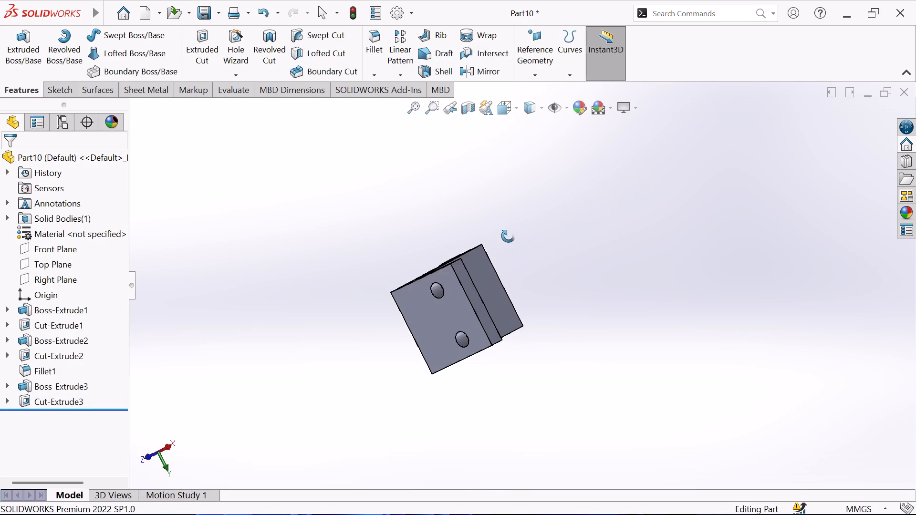
middle_click_drag(508, 236, 409, 292)
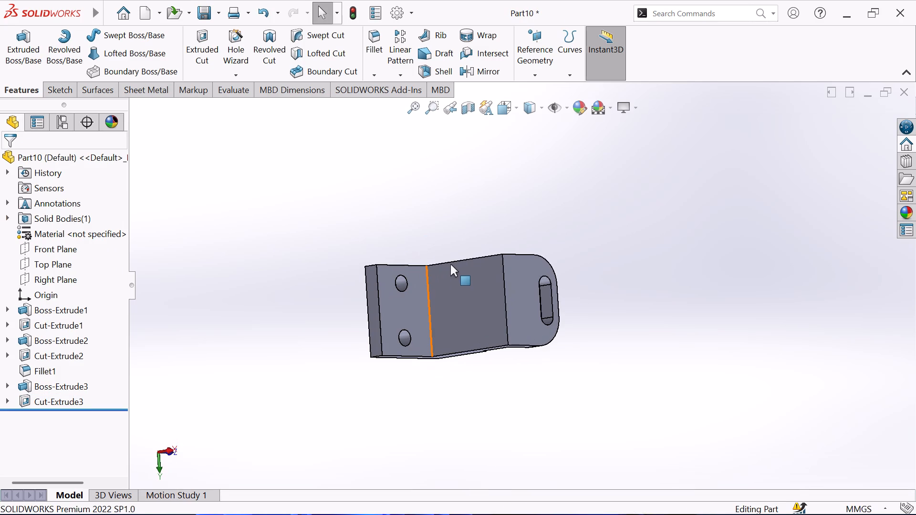
scroll(450, 264, "down", 2)
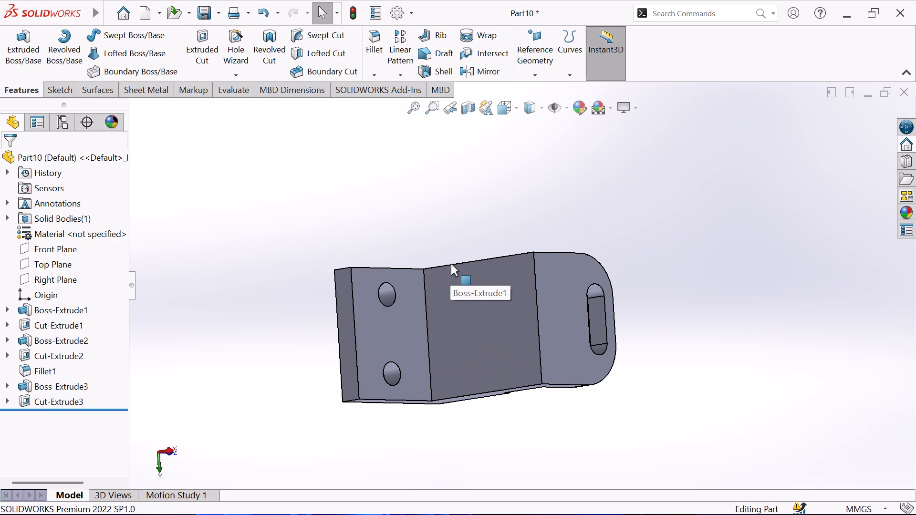
left_click(379, 35)
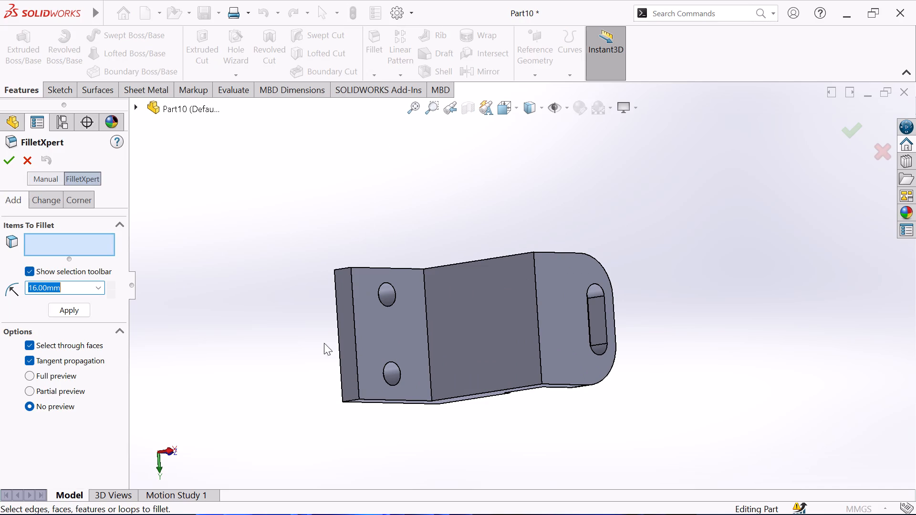
left_click(345, 268)
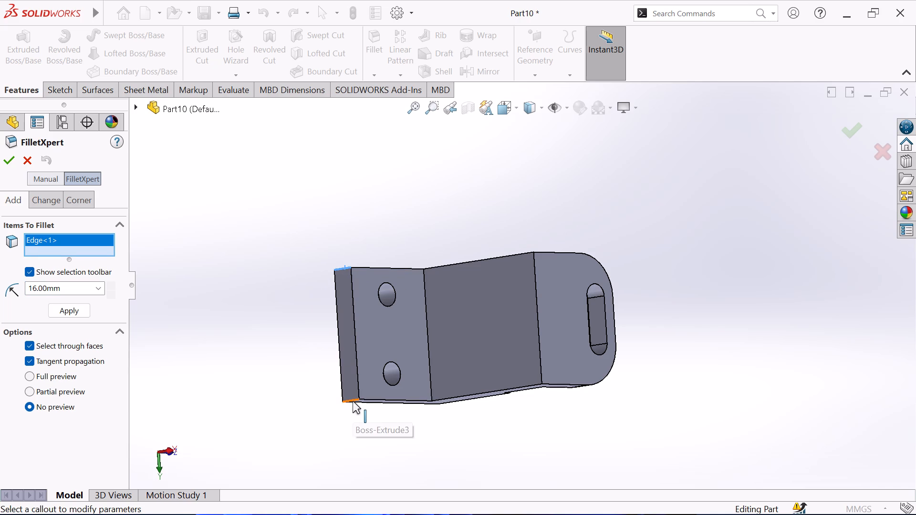
left_click(353, 401)
middle_click_drag(307, 318, 343, 225)
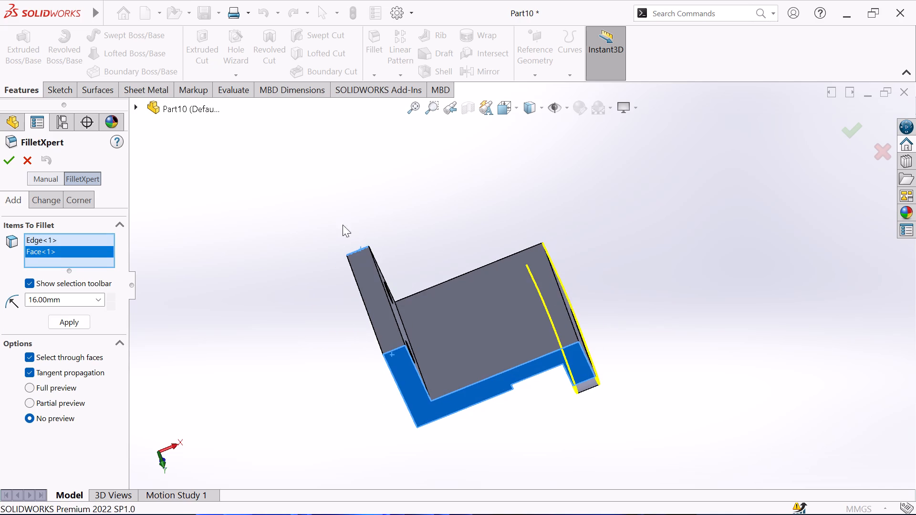
right_click(76, 252)
left_click(159, 286)
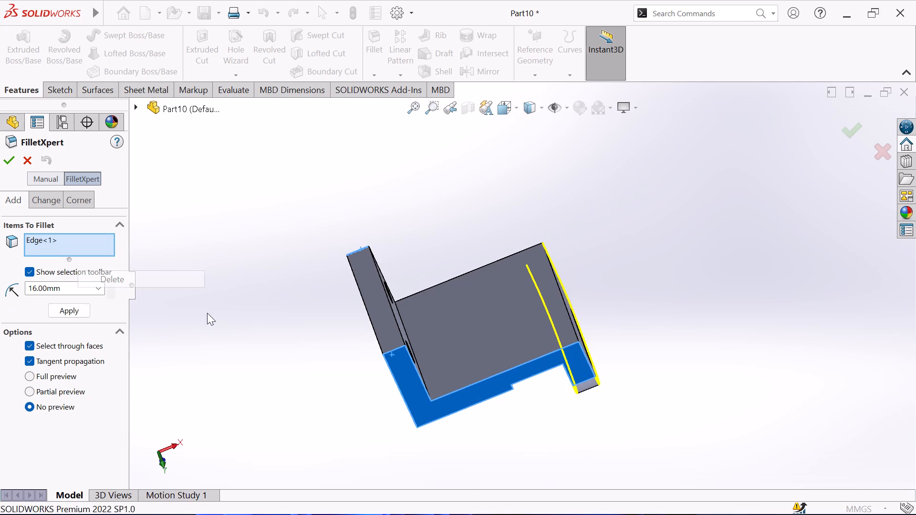
left_click(397, 349)
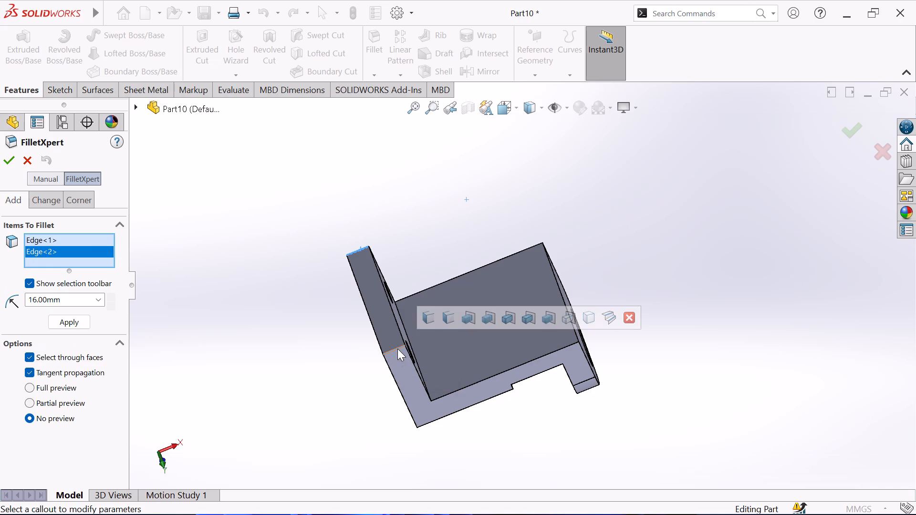
left_click(9, 158)
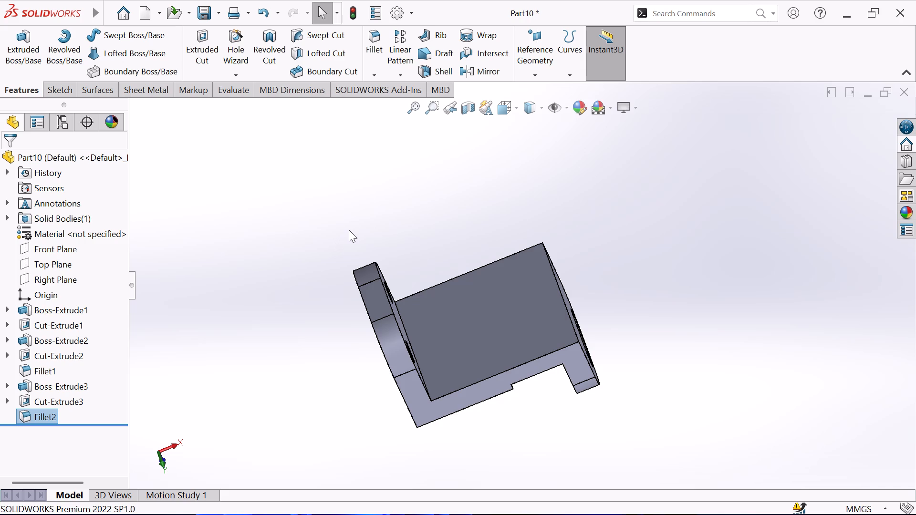
On the Top Plane, sketch two concentric circles centred about 20.8 mm directly above the origin, with radii about 4.6 and 10.6 mm.
middle_click_drag(313, 276, 221, 358)
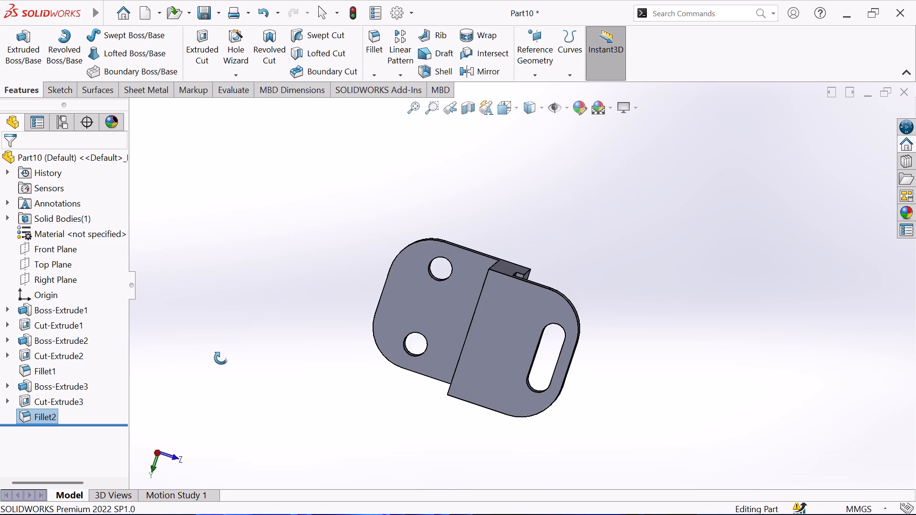
middle_click_drag(221, 358, 271, 326)
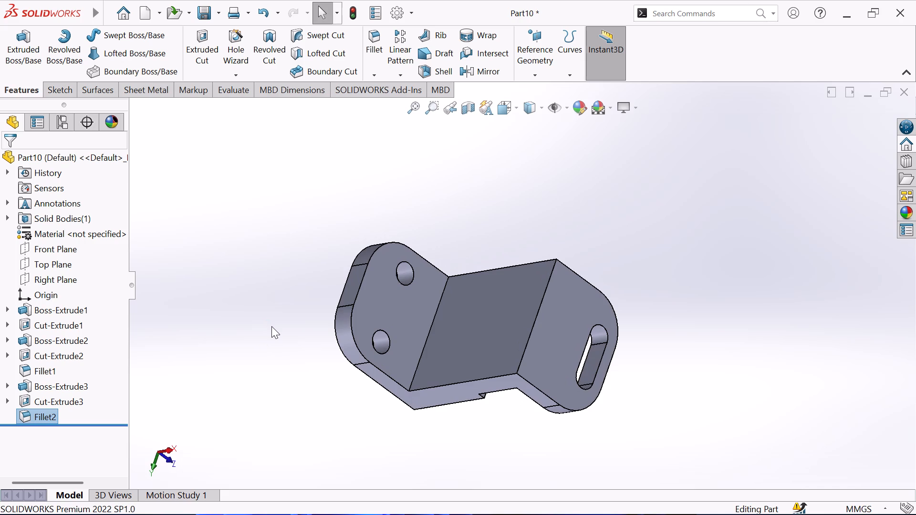
left_click(70, 259)
middle_click_drag(249, 288, 272, 294)
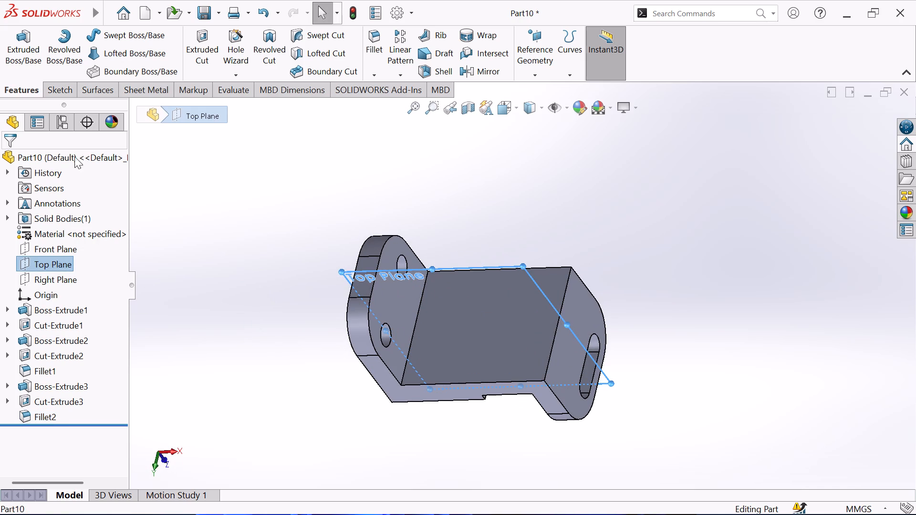
left_click(66, 94)
left_click(22, 41)
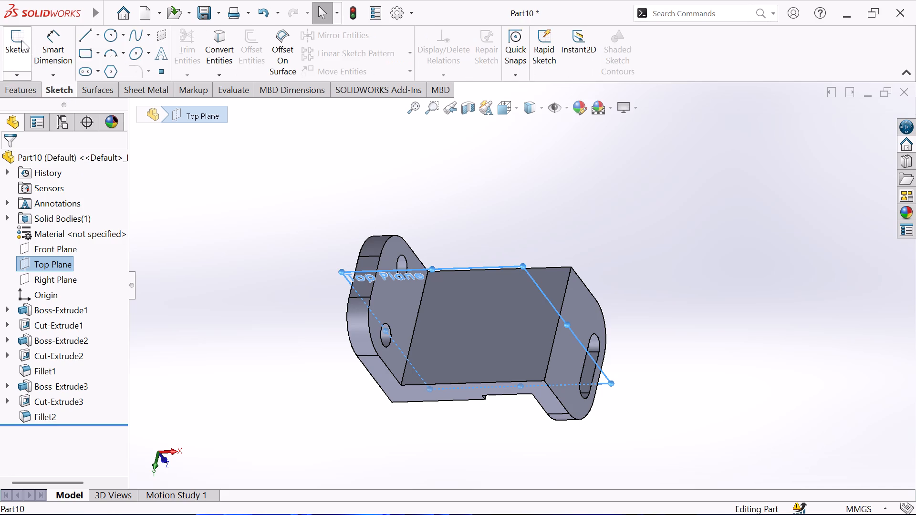
left_click(217, 248)
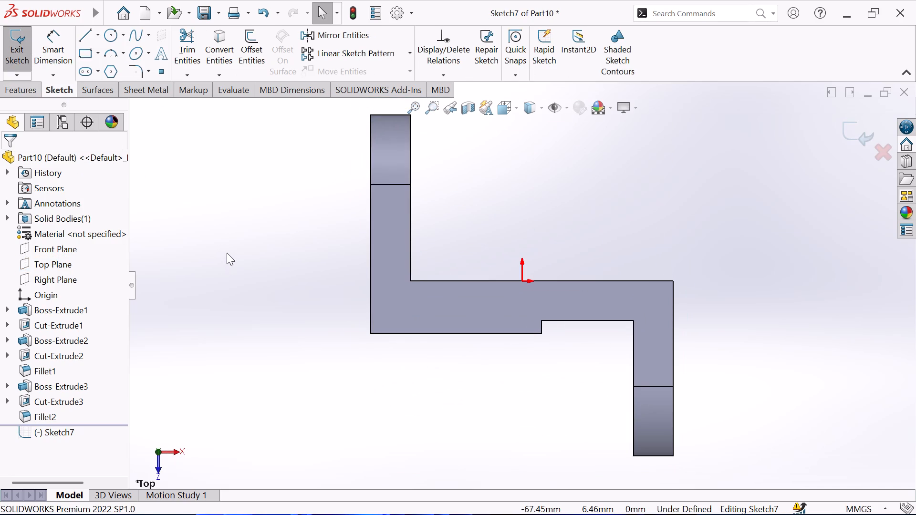
left_click(110, 35)
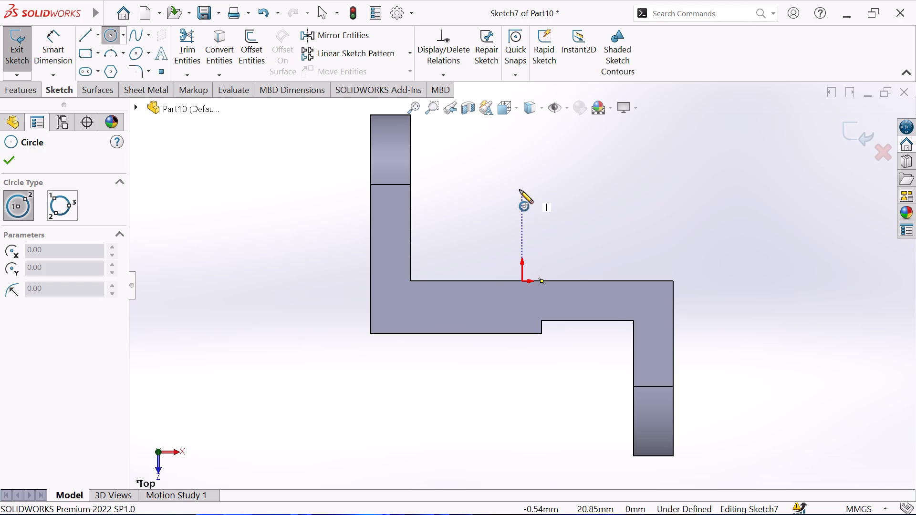
left_click(520, 190)
left_click(522, 170)
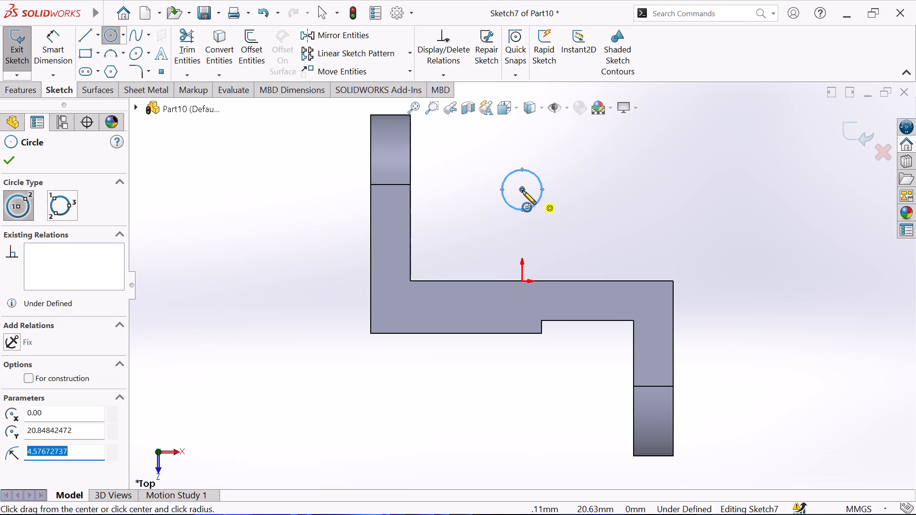
left_click(522, 188)
left_click(519, 144)
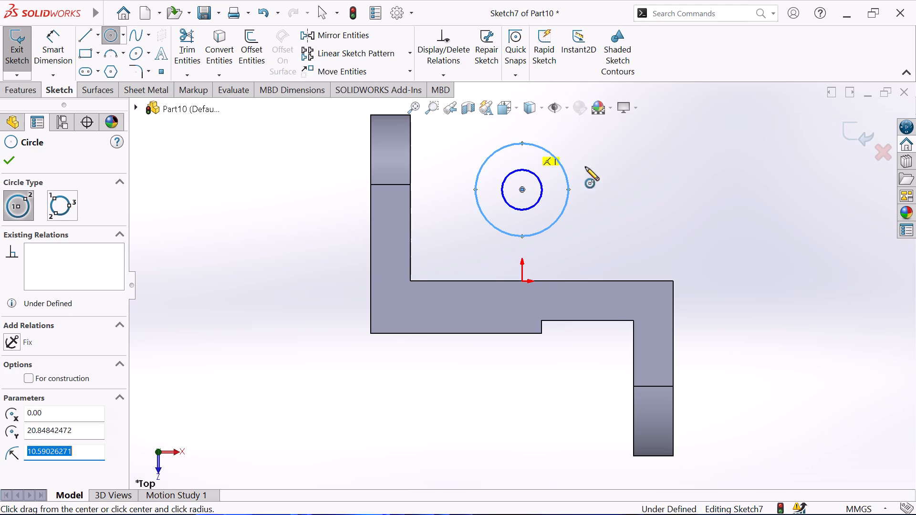
Dimension the two concentric circles, setting the outer diameter to 24 mm and the inner diameter to 16 mm.
right_click(626, 171)
left_click(685, 185)
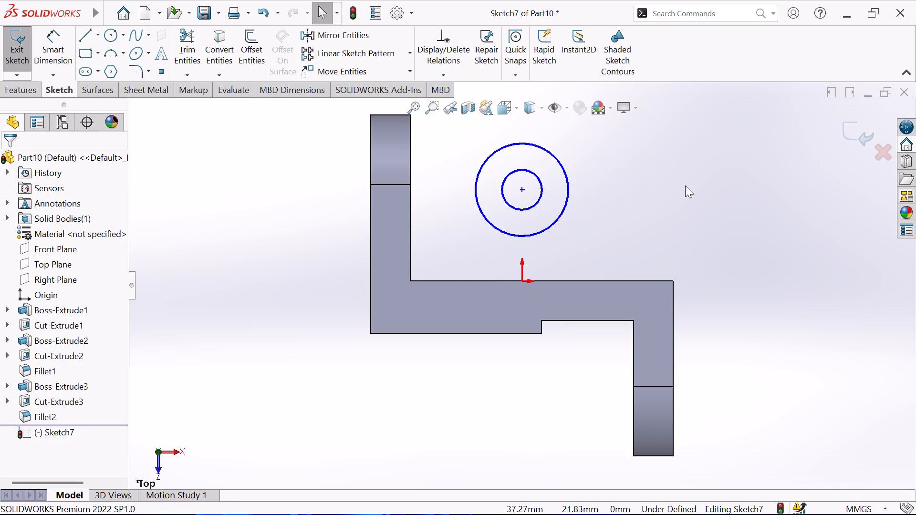
left_click(63, 48)
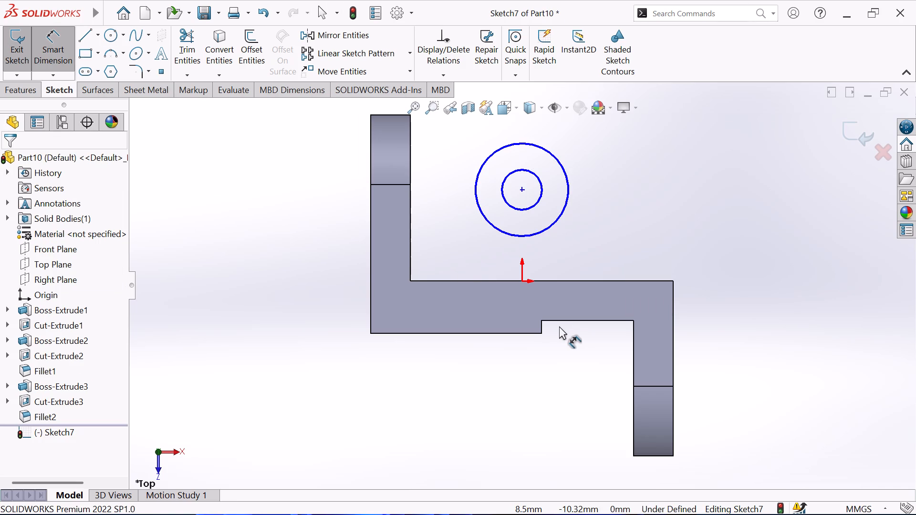
left_click(566, 182)
left_click(623, 170)
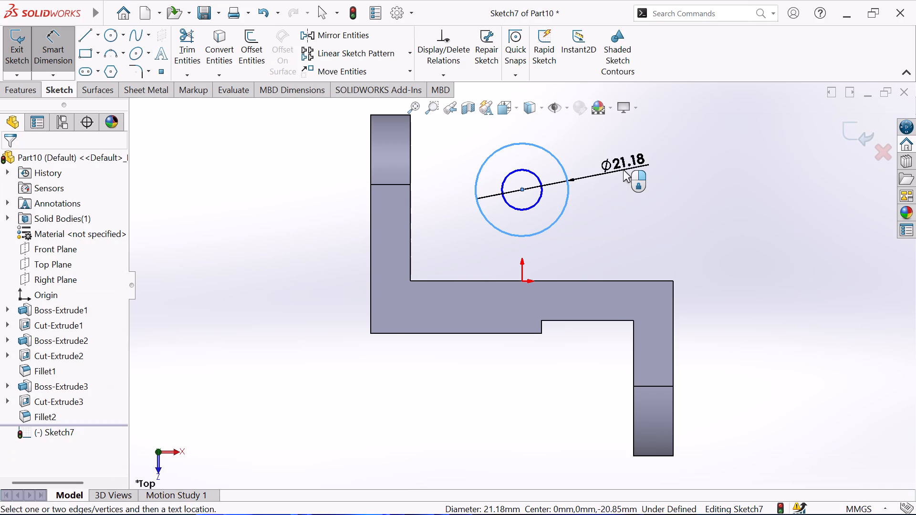
type("24")
key("Return")
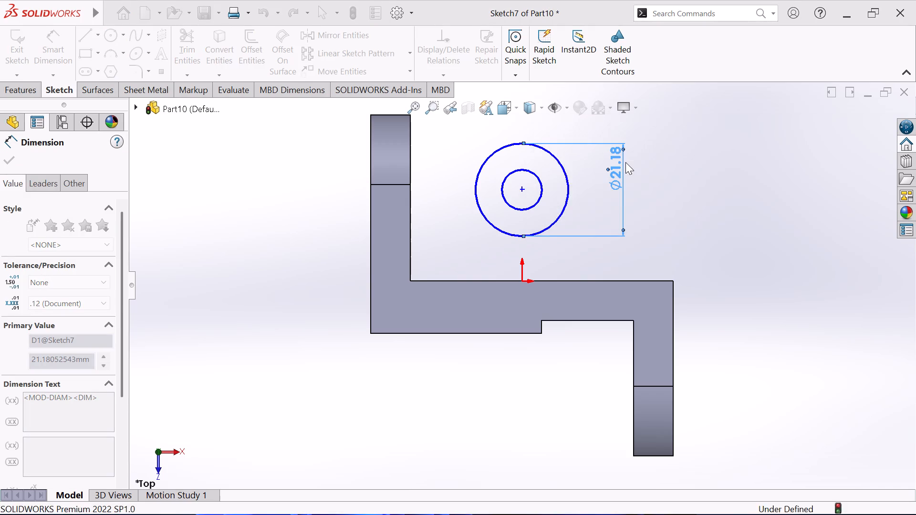
left_click(540, 203)
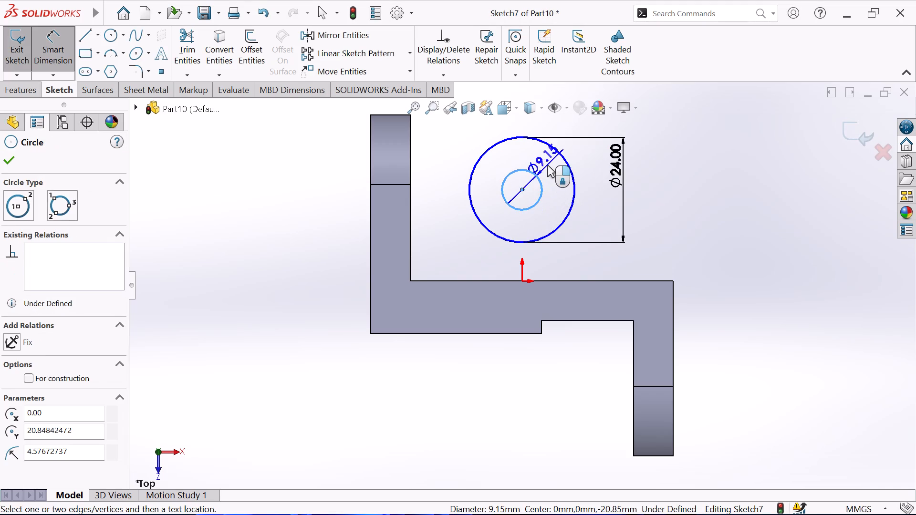
left_click(547, 165)
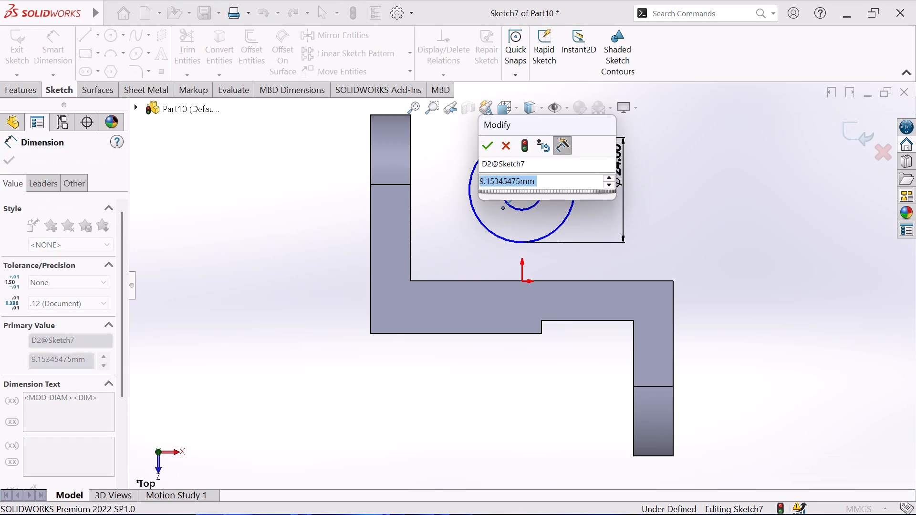
type("16")
key("Return")
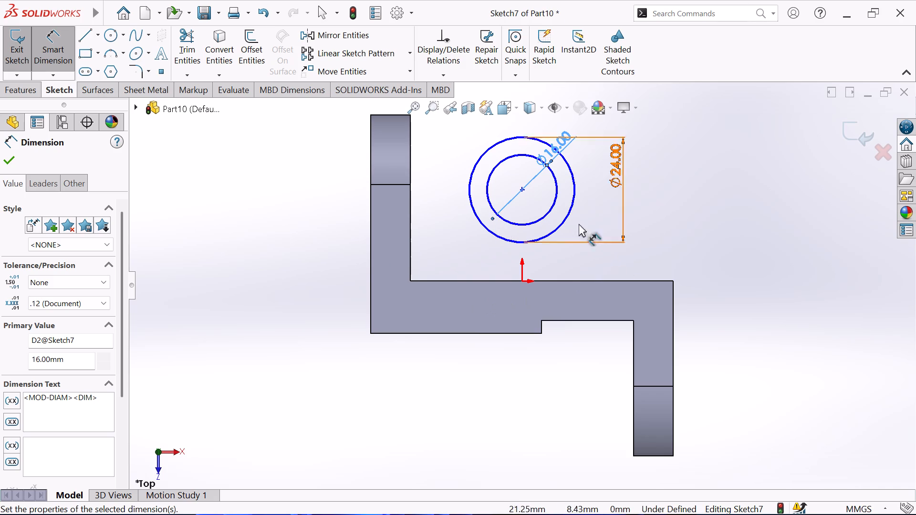
Dimension the circles' centre from the bracket's 60 mm edge through the origin and set the distance to 20 mm.
left_click(544, 281)
left_click(522, 189)
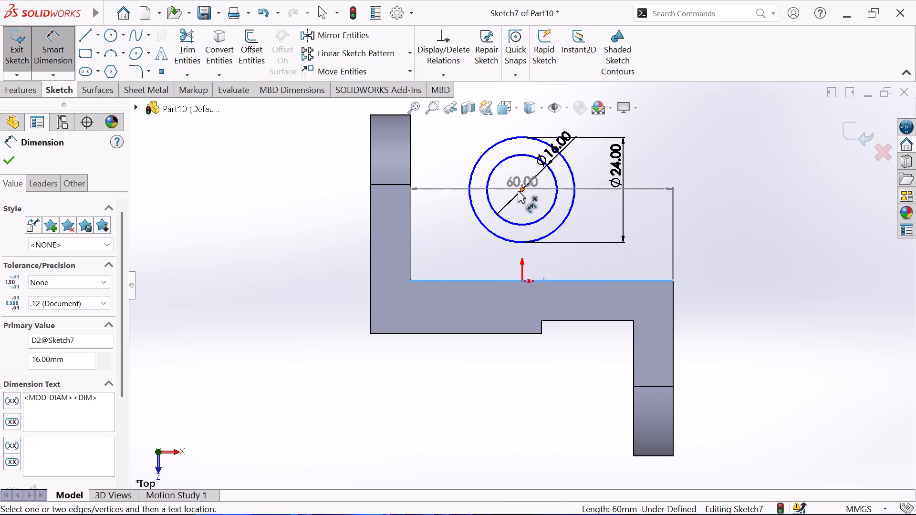
left_click(442, 228)
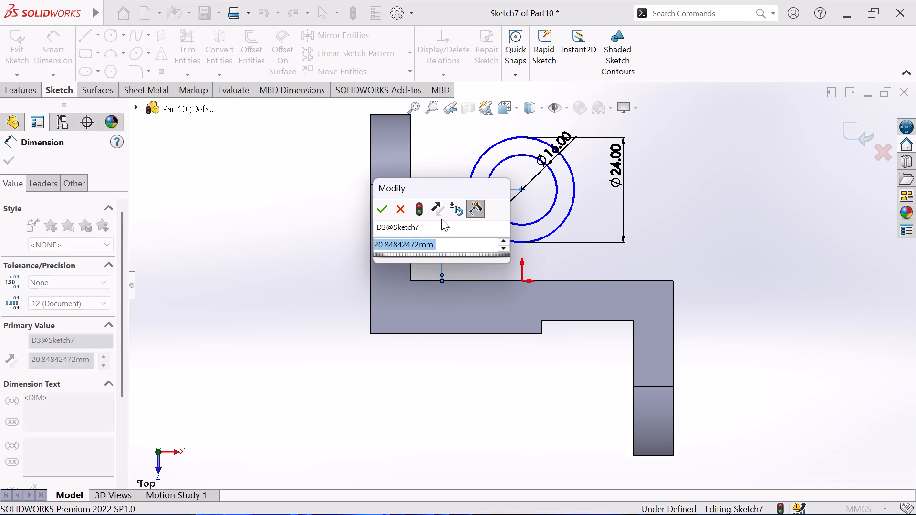
key("2")
key("0")
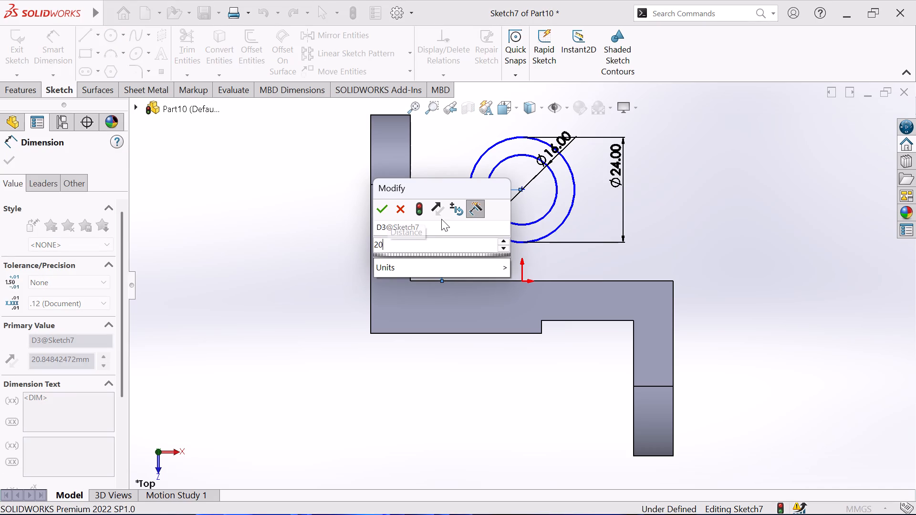
key("Return")
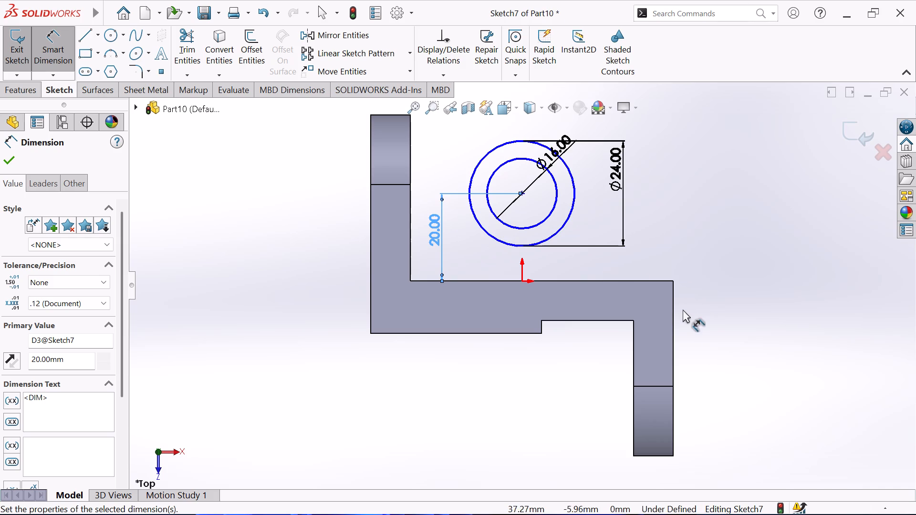
Dimension the circles' centre horizontally from the front flange's outer edge and set the distance to 32 mm.
left_click(675, 324)
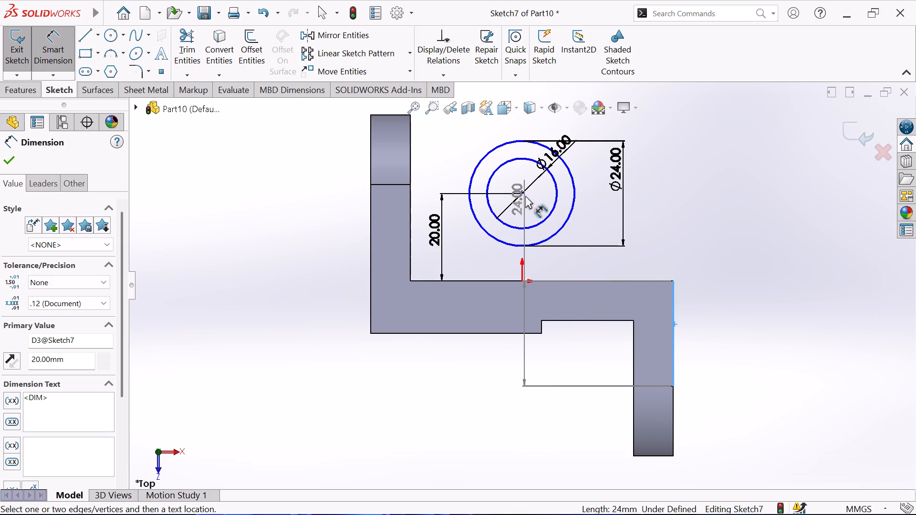
left_click(521, 193)
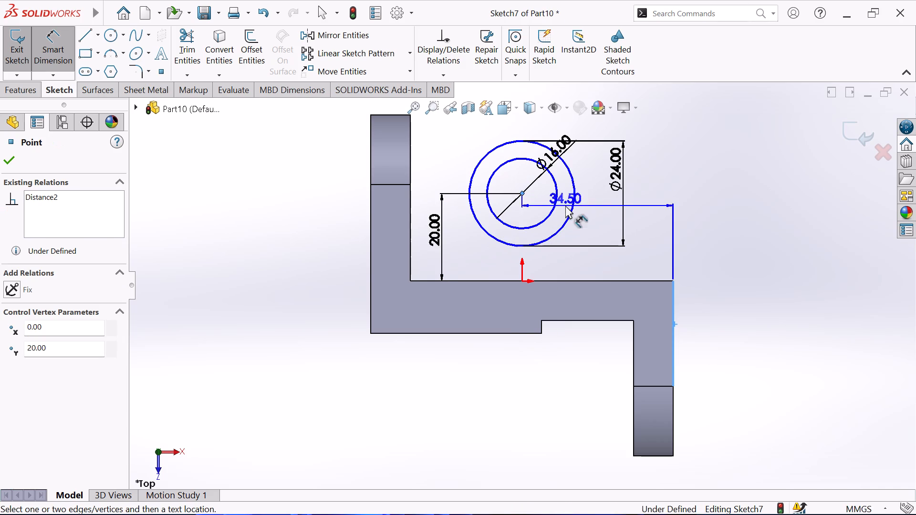
left_click(583, 222)
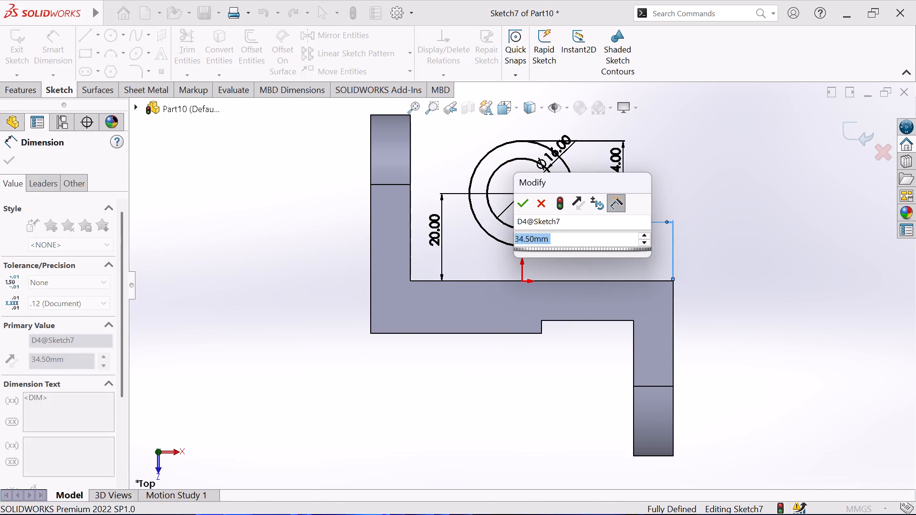
type("32")
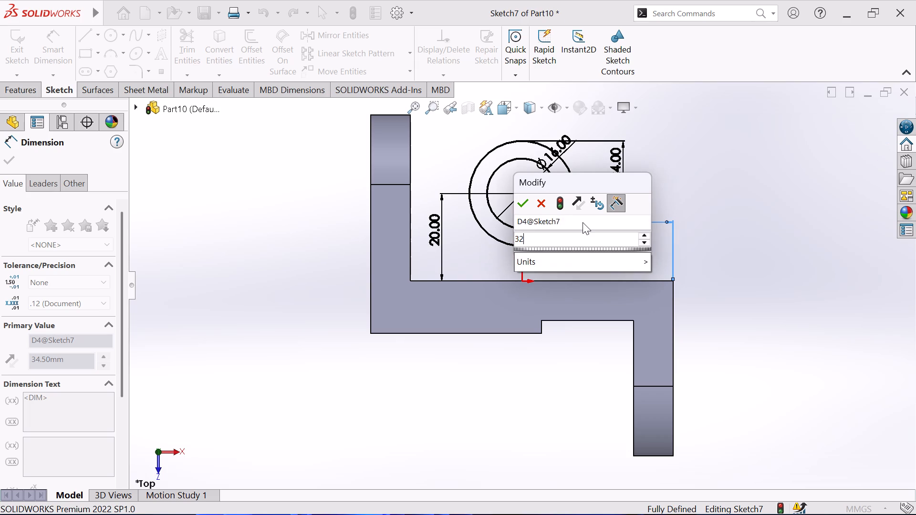
key("Return")
right_click(316, 315)
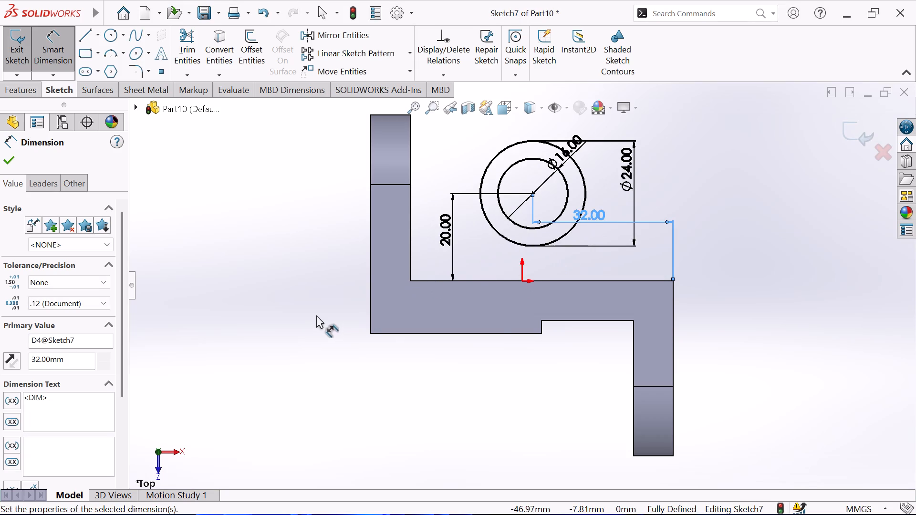
left_click(358, 362)
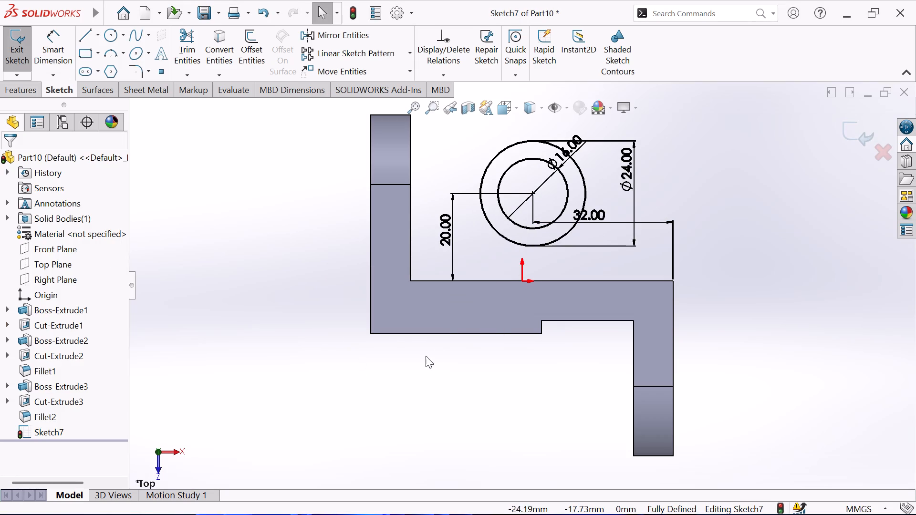
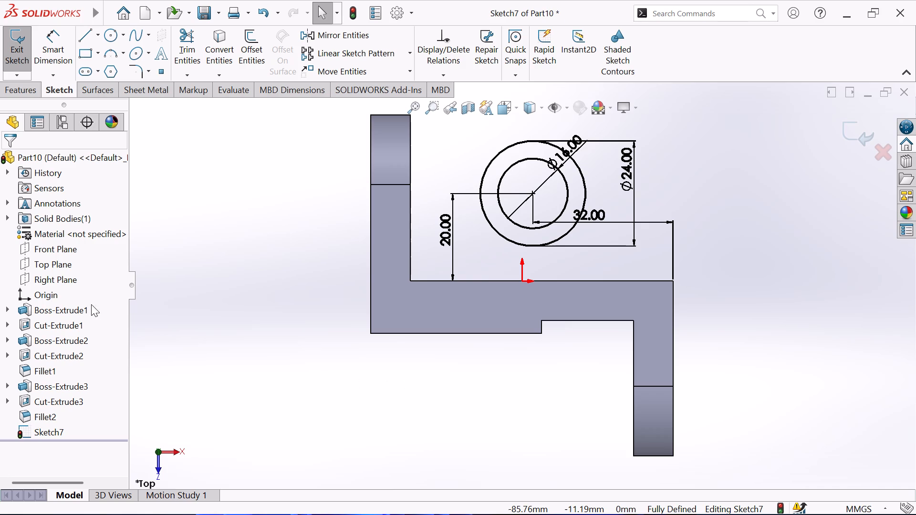
Extrude the concentric-circle sketch 18 mm with the Mid Plane end condition, merging the result.
left_click(13, 91)
left_click(17, 55)
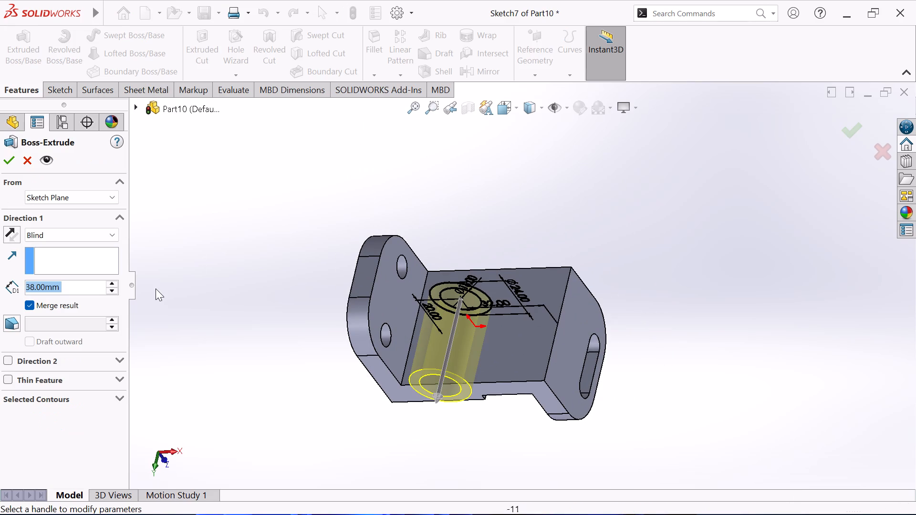
left_click(114, 231)
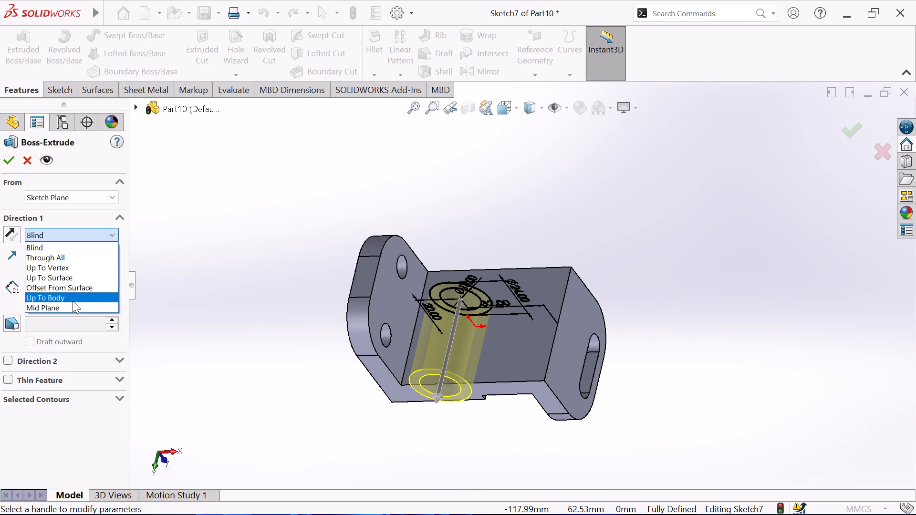
left_click(73, 307)
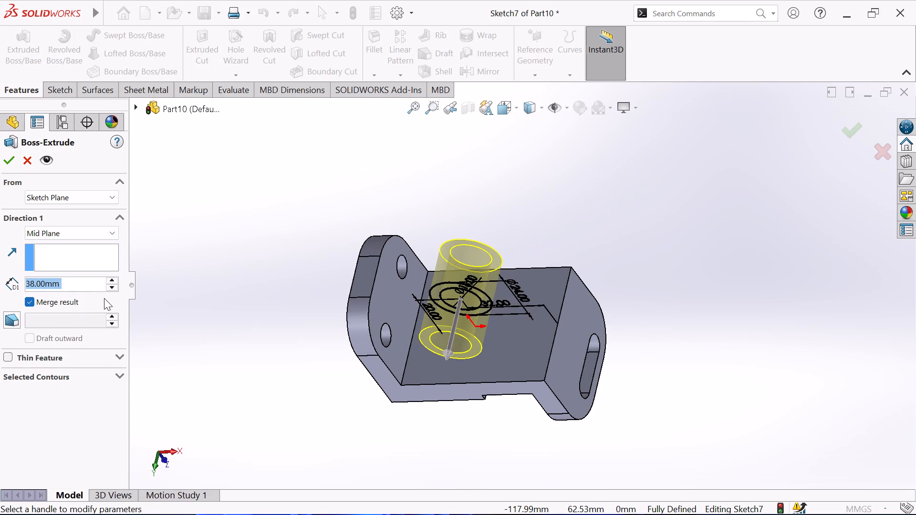
type("18")
key("Return")
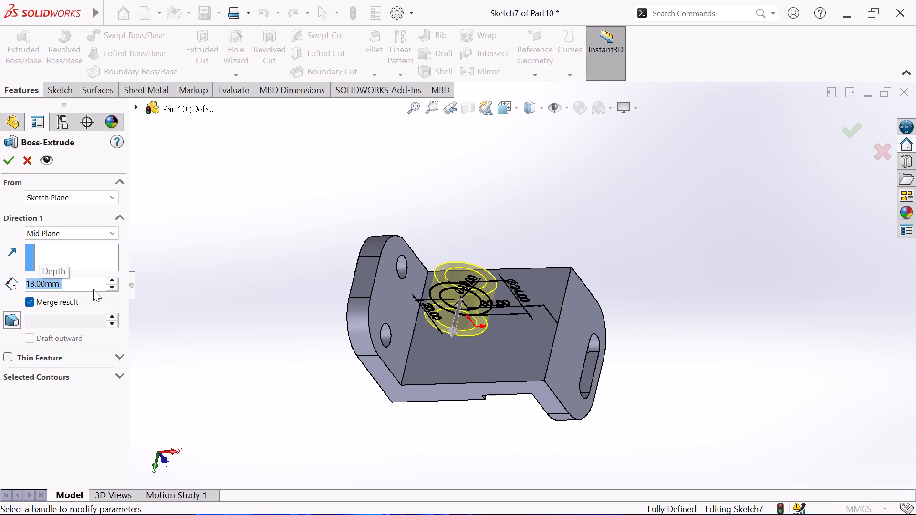
left_click(222, 244)
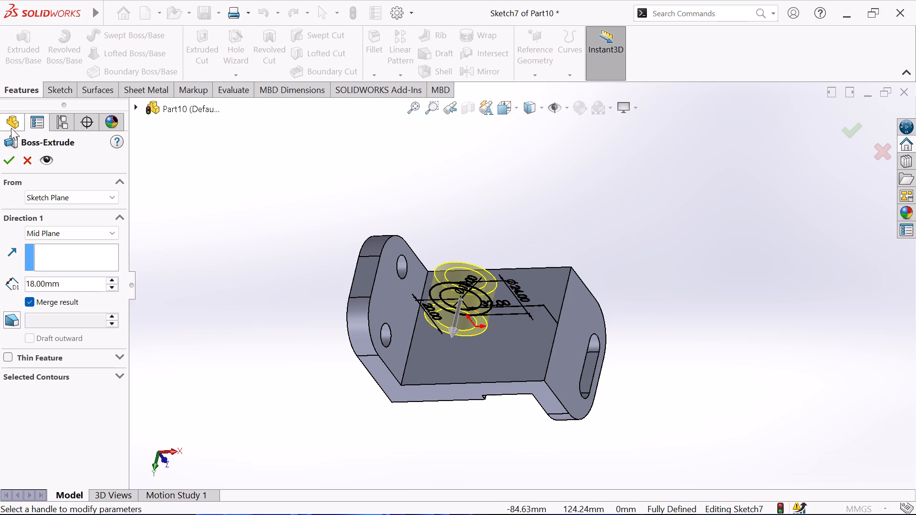
left_click(10, 160)
left_click(166, 175)
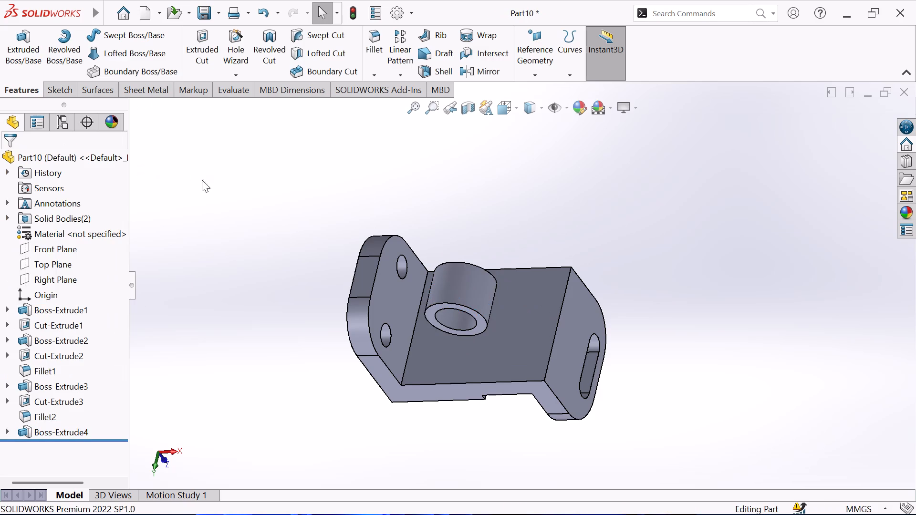
On the back flange's inner face, sketch a corner rectangle about 10.3 mm wide, spanning from the flange's base edge to its outer edge.
middle_click_drag(202, 180, 194, 101)
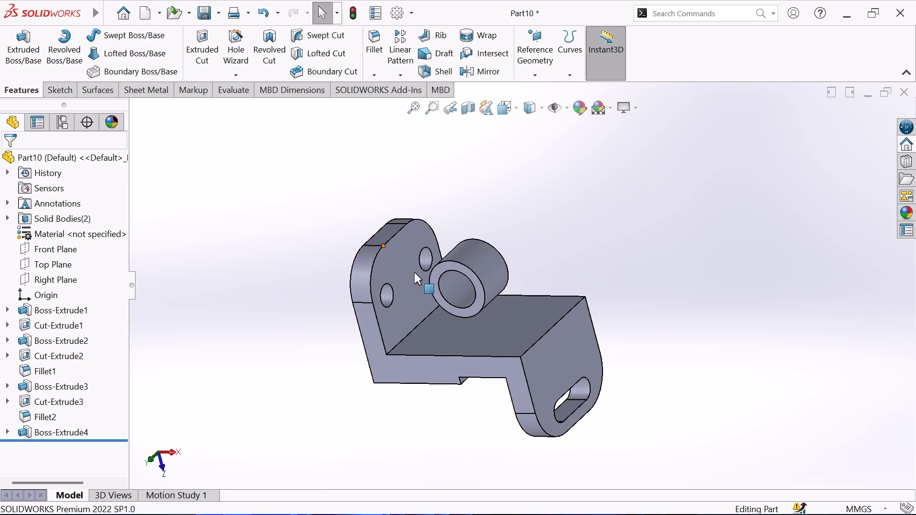
left_click(414, 272)
left_click(461, 236)
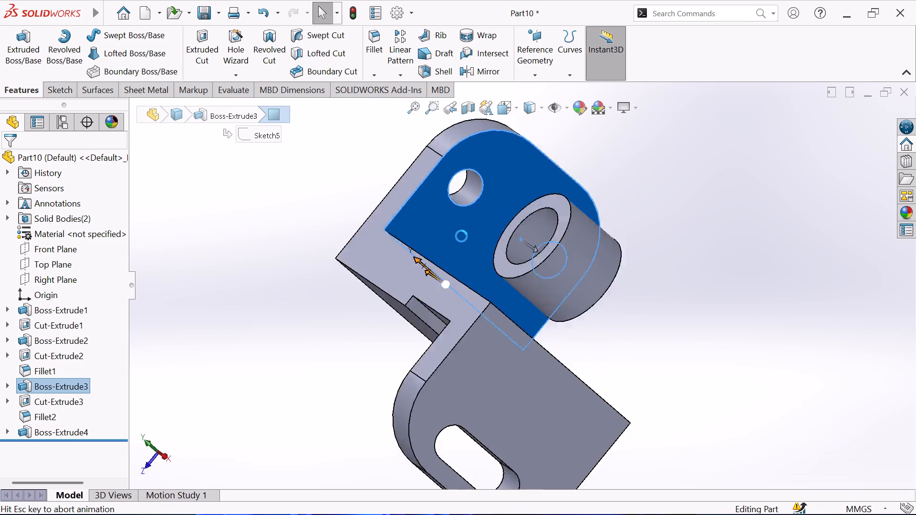
left_click(249, 196)
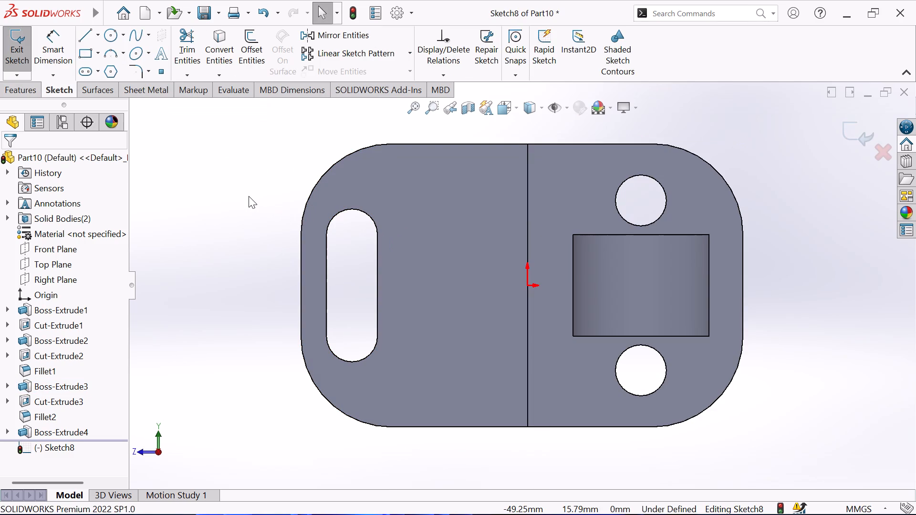
left_click(84, 55)
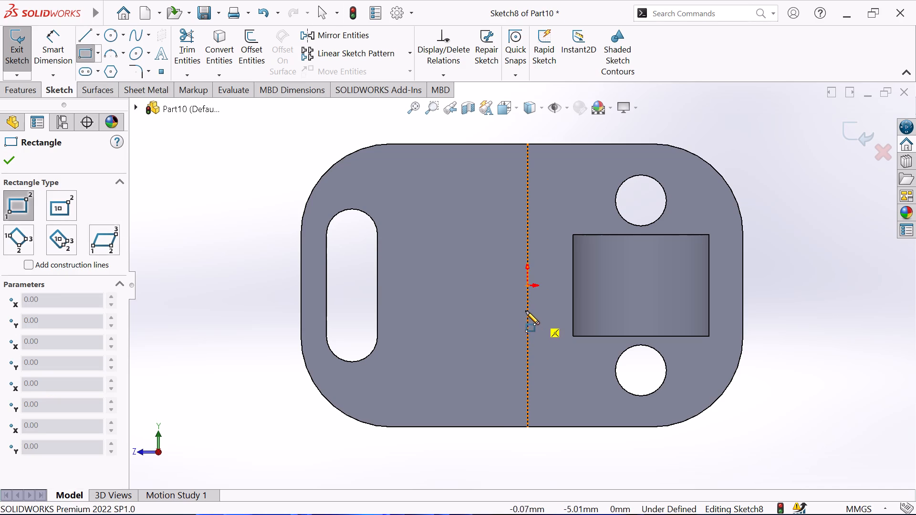
left_click(525, 308)
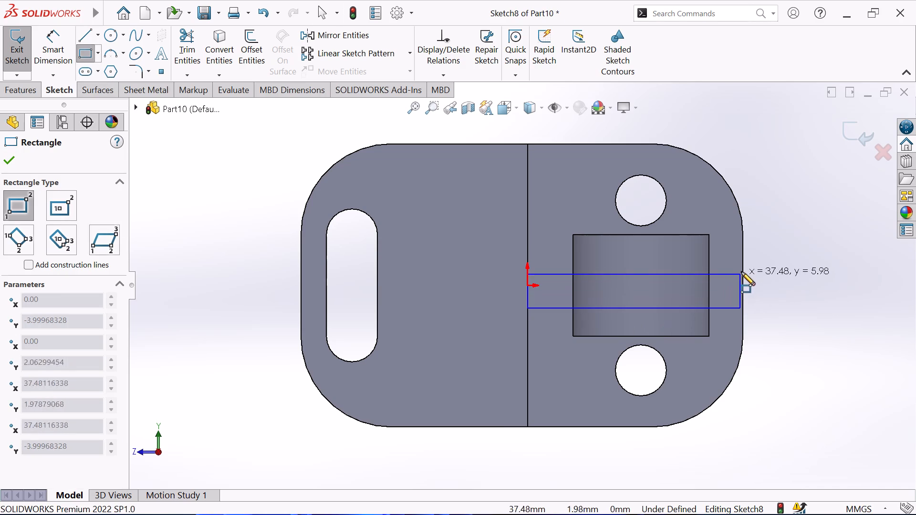
left_click(742, 250)
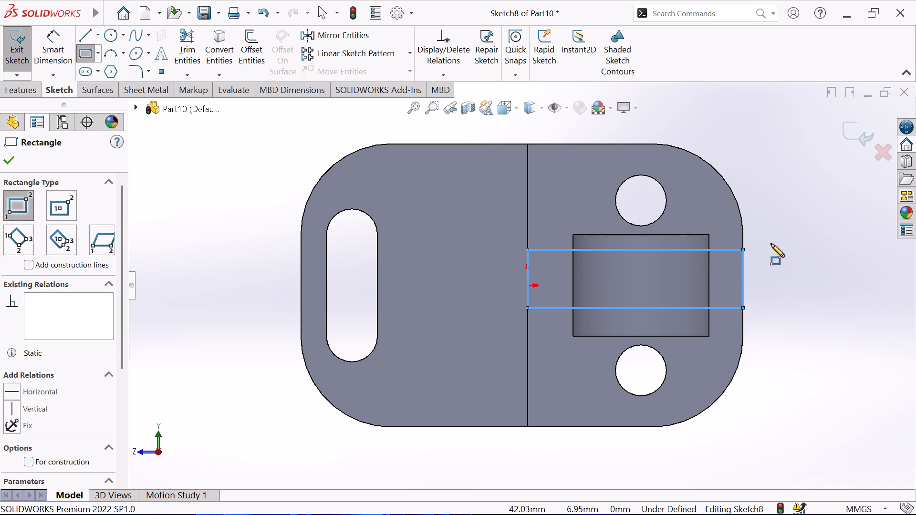
right_click(771, 243)
left_click(800, 259)
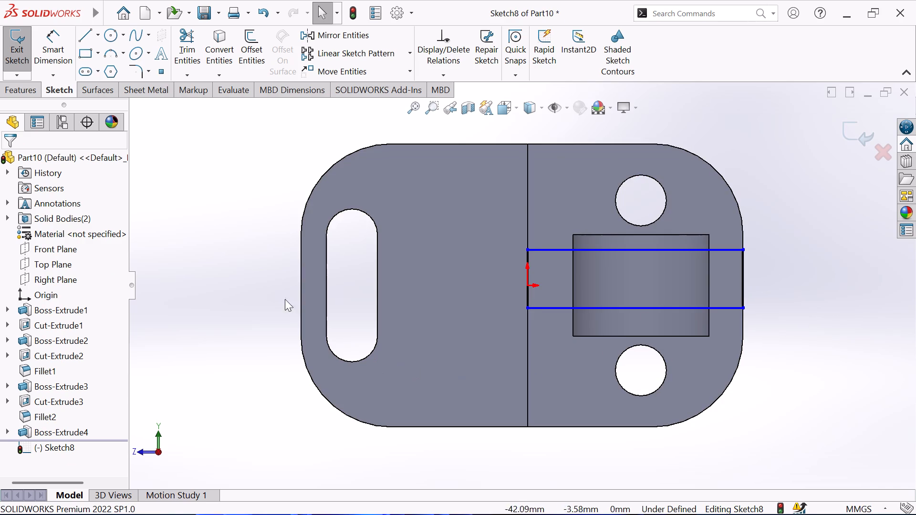
Sketch a horizontal centerline about 17 mm long through the origin, crossing the rectangle's end at the flange base.
left_click(97, 36)
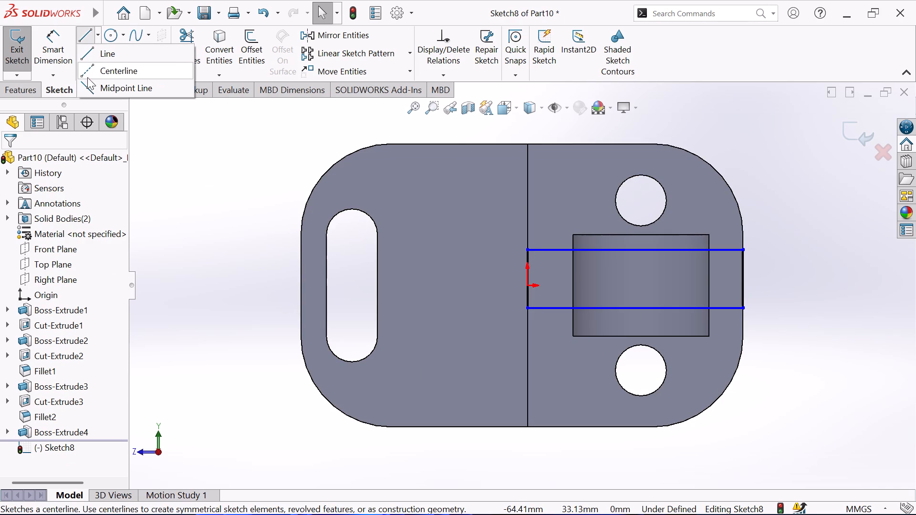
left_click(83, 69)
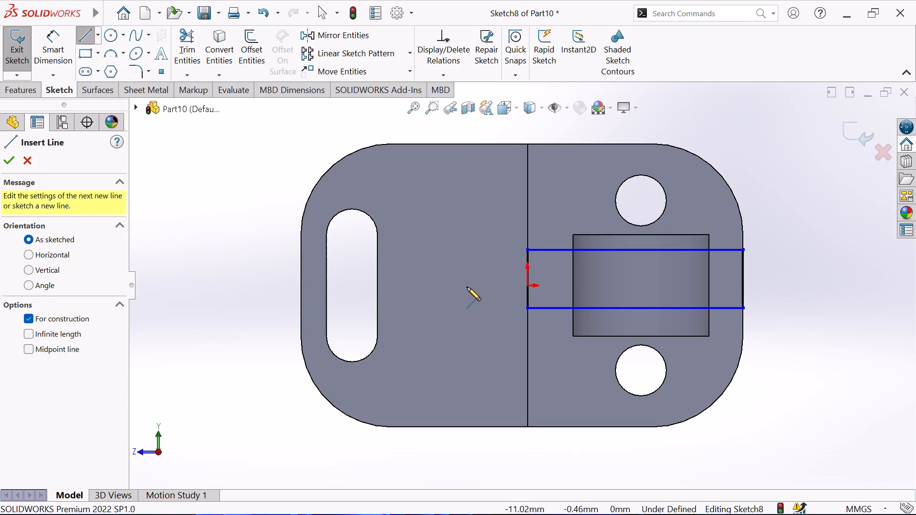
left_click(468, 287)
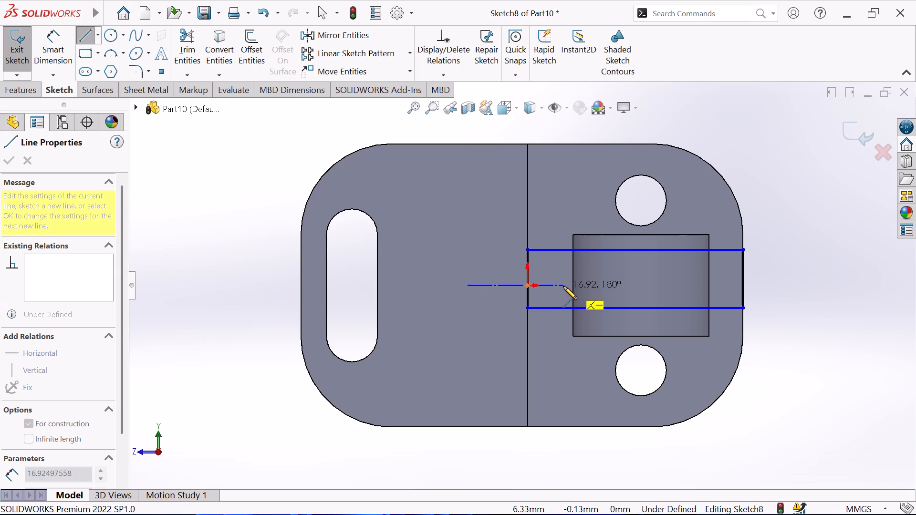
left_click(563, 286)
right_click(450, 264)
left_click(481, 273)
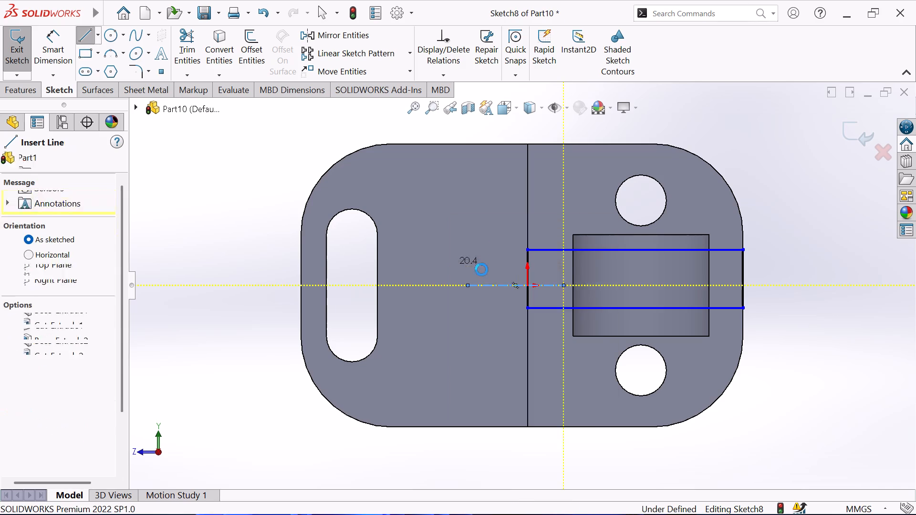
Add a Symmetric relation between the rectangle's two corner points at the flange base about the centerline.
left_click(441, 75)
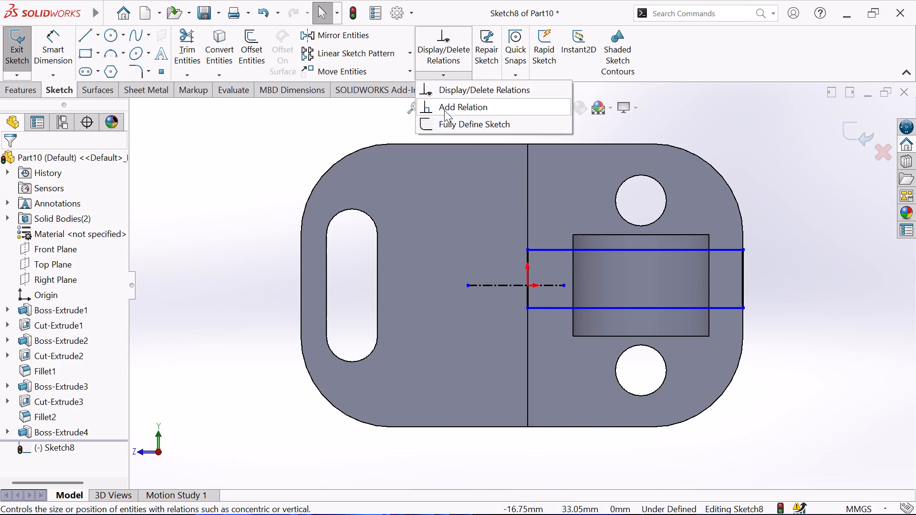
left_click(444, 110)
left_click(526, 251)
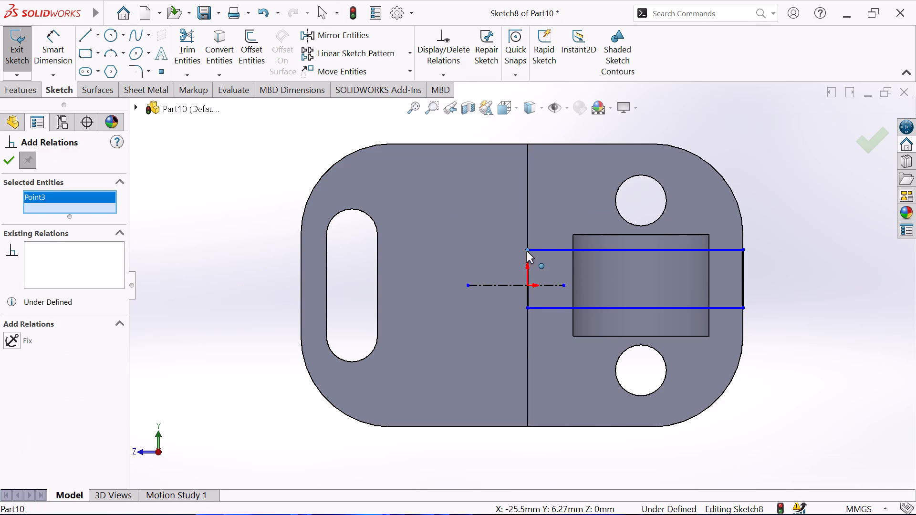
left_click(528, 307)
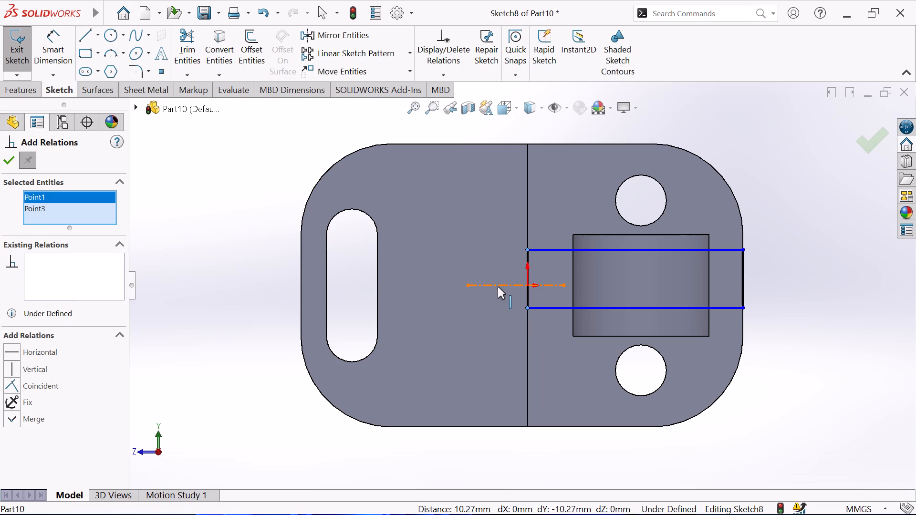
left_click(497, 286)
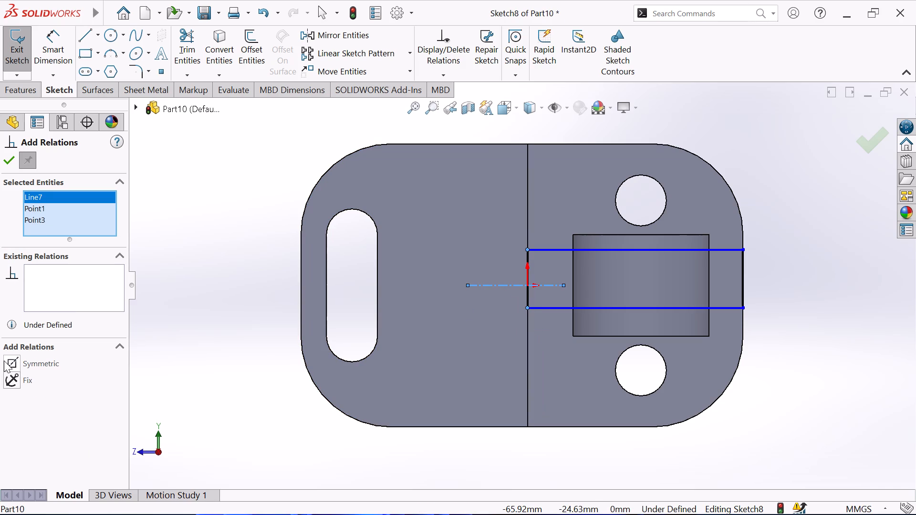
left_click(13, 360)
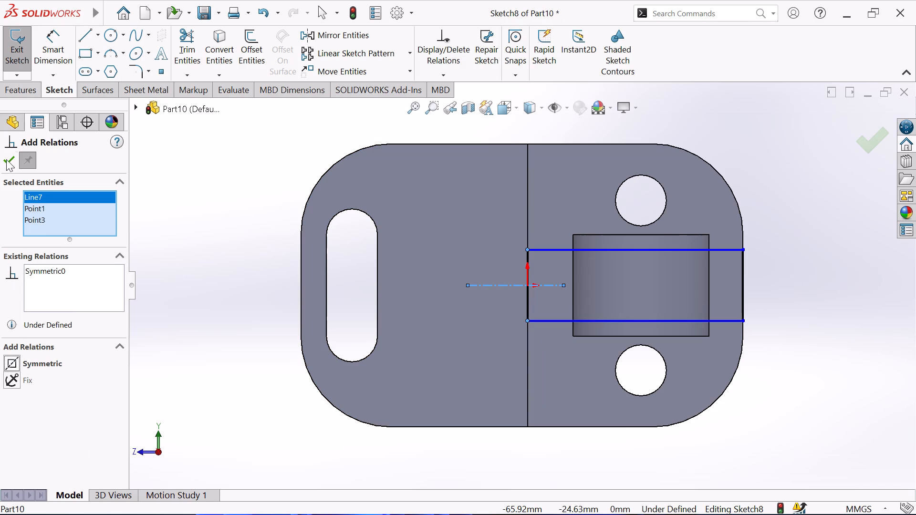
left_click(9, 157)
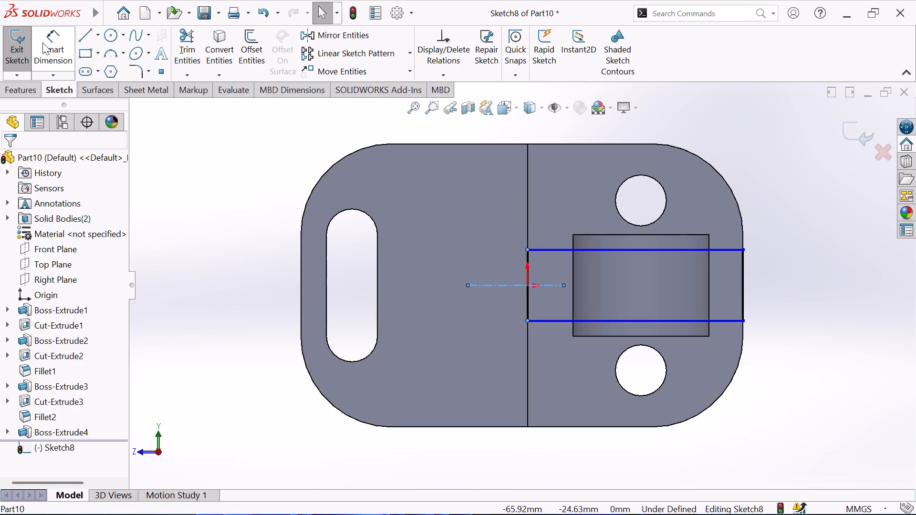
Dimension the rectangle's short side at the flange base and set its width to 8 mm.
left_click(42, 42)
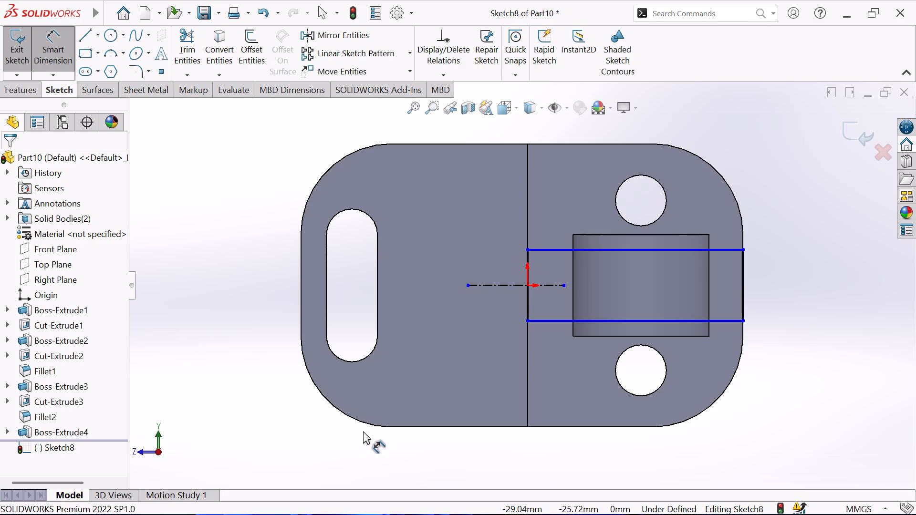
left_click(526, 296)
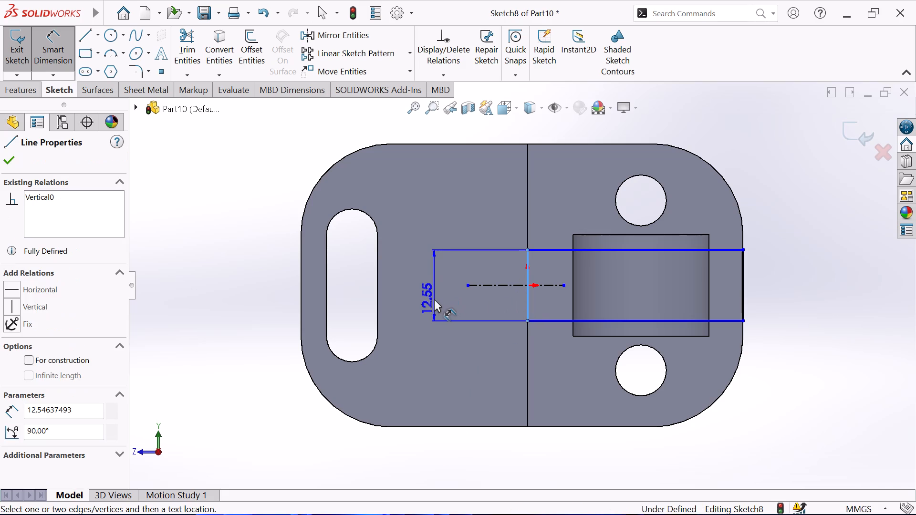
left_click(422, 287)
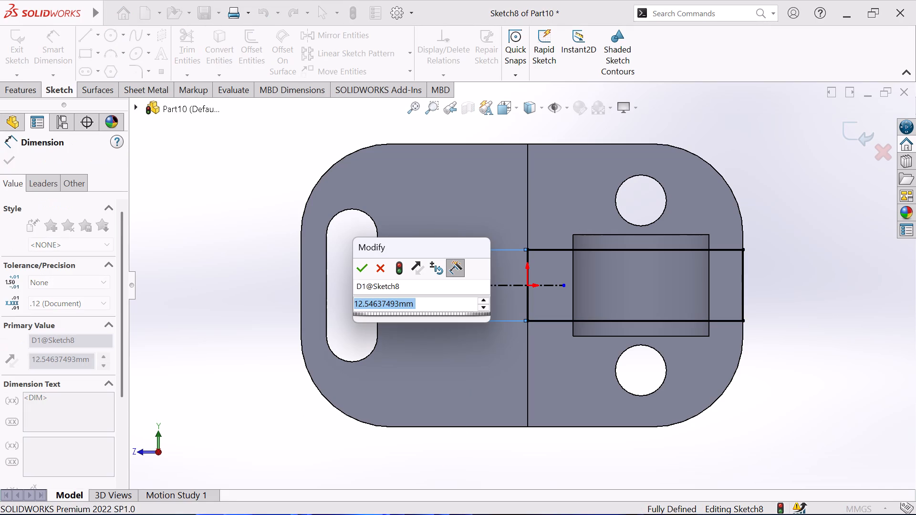
key("8")
key("Return")
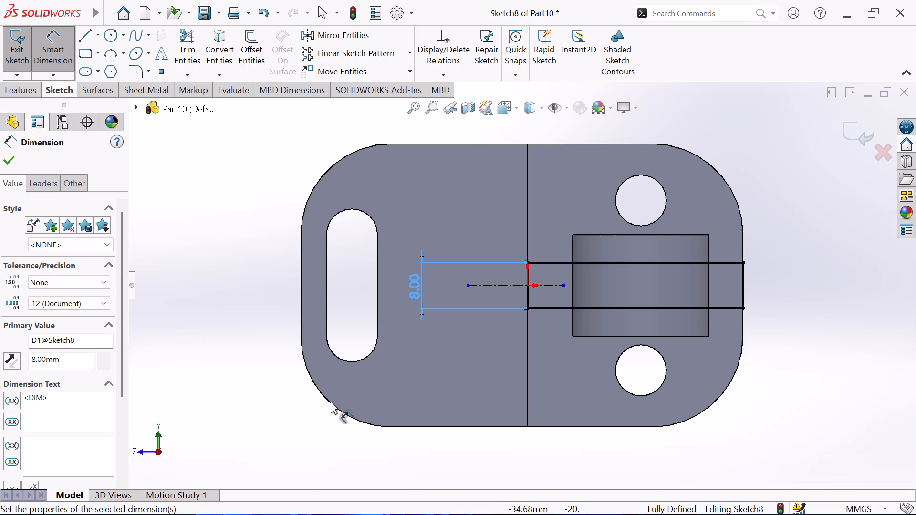
left_click(15, 165)
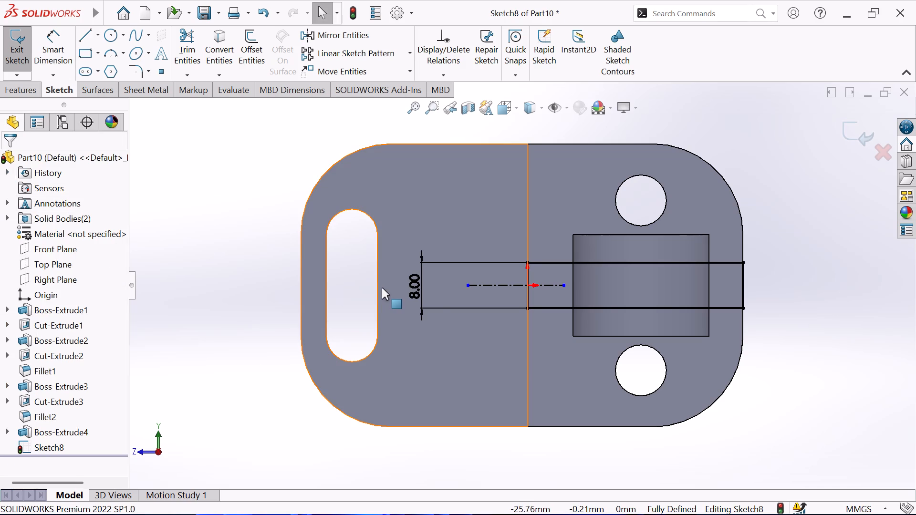
Extrude the 8 mm wide rectangle Up To Surface to the boss's outer cylindrical face, with Merge result on.
scroll(414, 287, "up", 2)
middle_click_drag(746, 299, 698, 268)
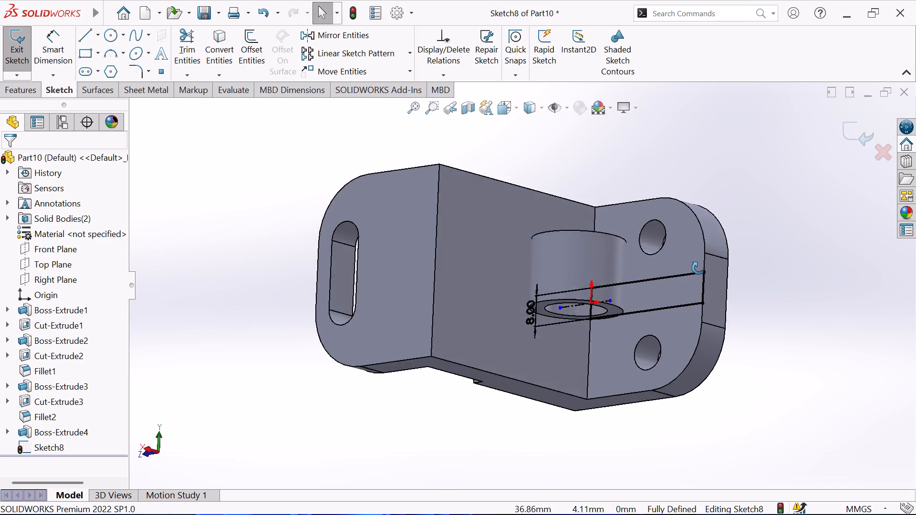
middle_click_drag(698, 268, 670, 218)
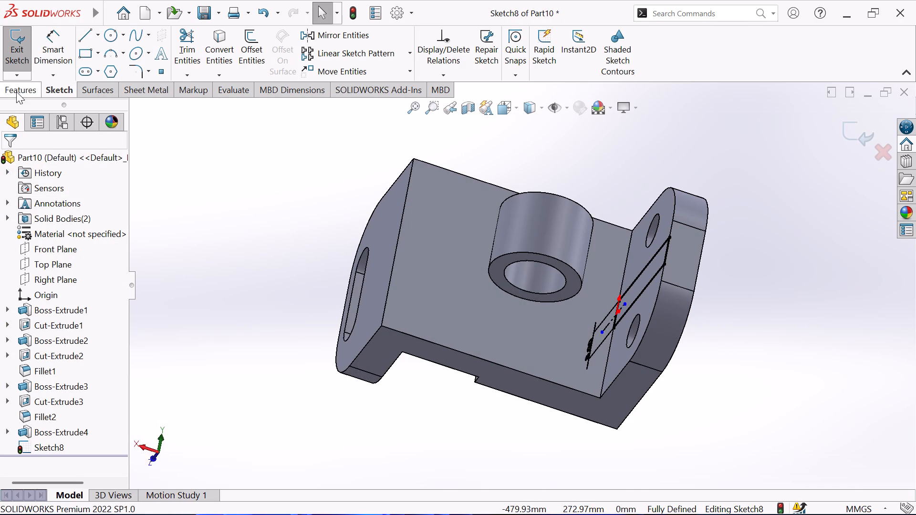
left_click(16, 91)
left_click(13, 50)
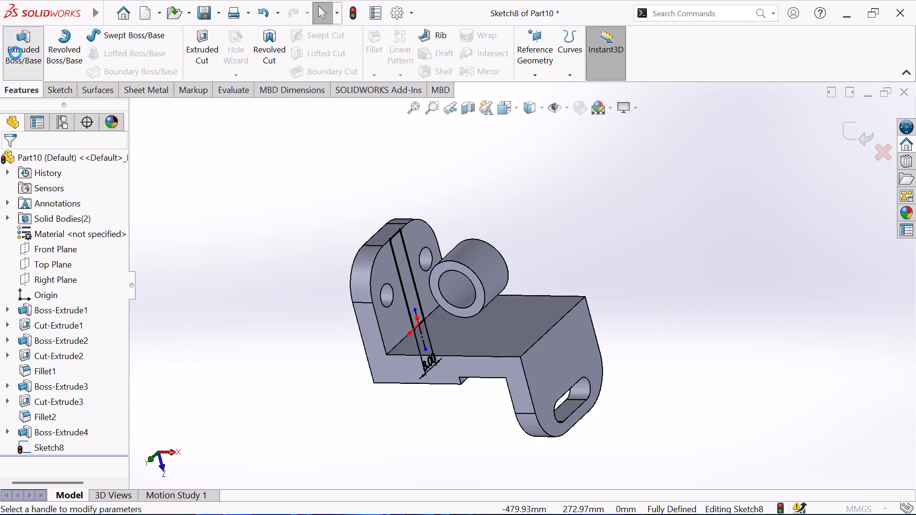
left_click(109, 235)
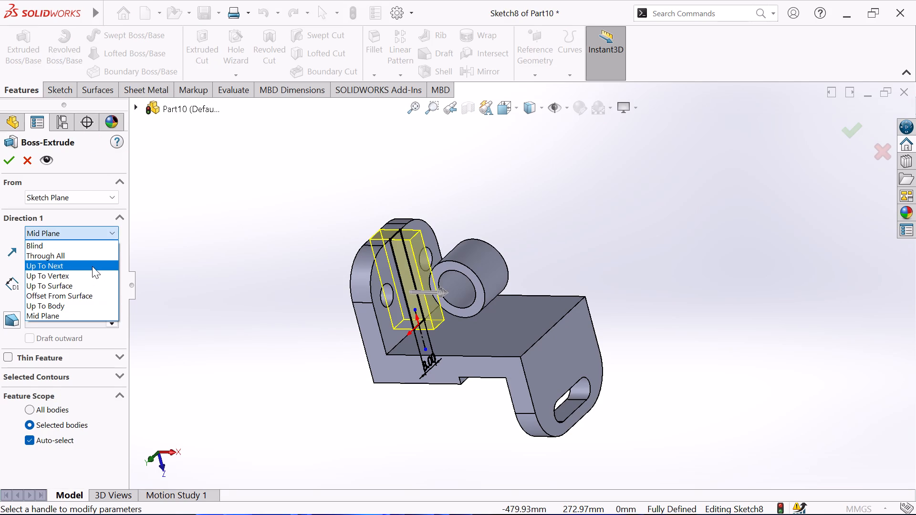
left_click(92, 266)
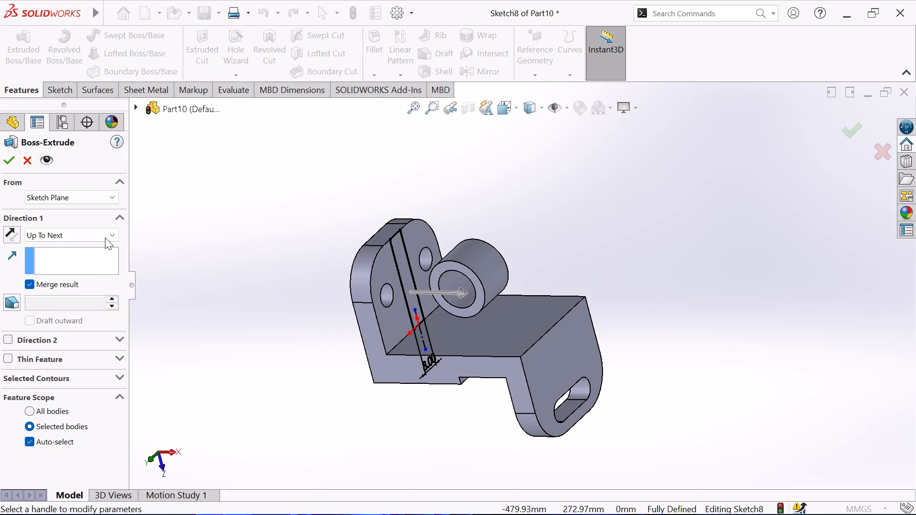
left_click(106, 236)
left_click(85, 286)
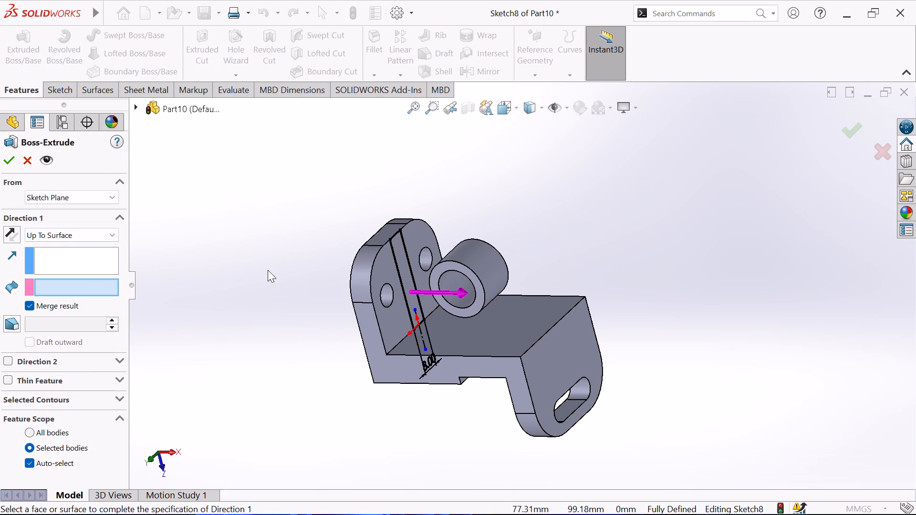
left_click(473, 256)
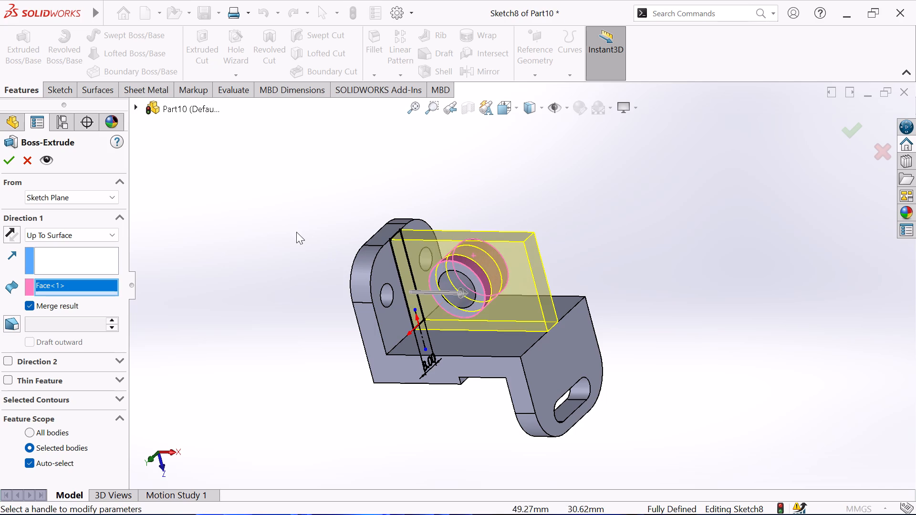
middle_click_drag(262, 217, 286, 256)
middle_click(286, 256)
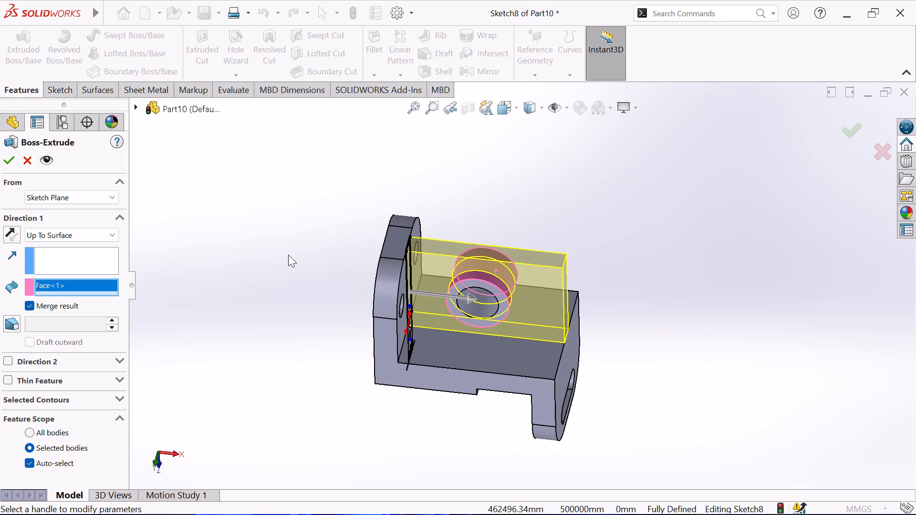
middle_click(289, 253)
middle_click_drag(291, 251, 298, 229)
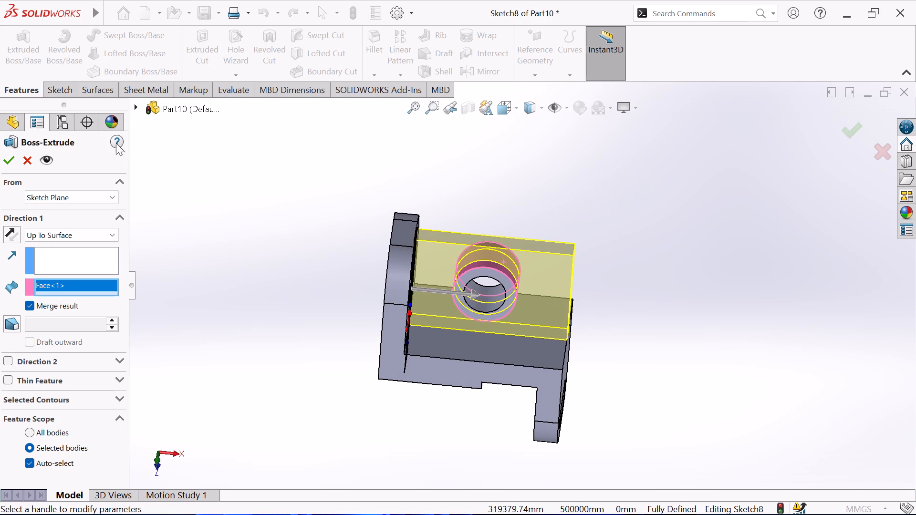
left_click(13, 157)
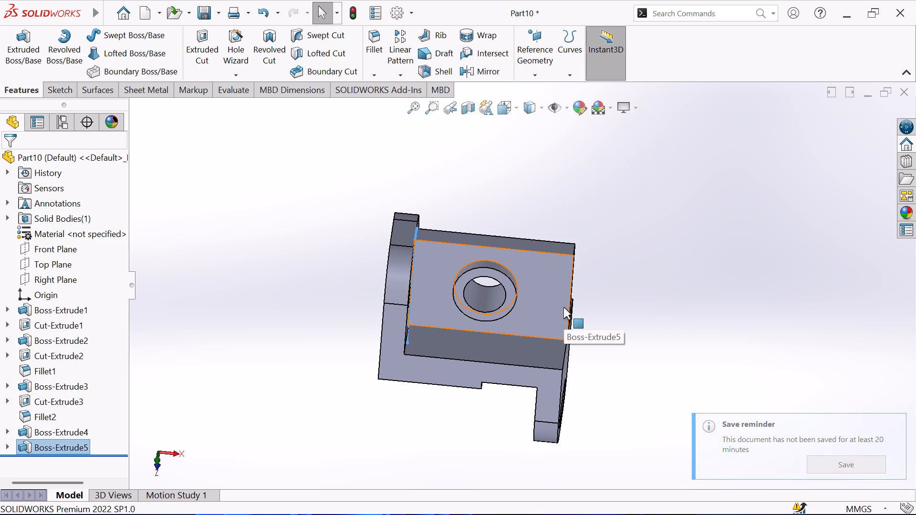
On the web's large side face, sketch a slanted line about 37 mm long from the base corner at the front flange to the boss's outer edge.
left_click(551, 295)
left_click(607, 261)
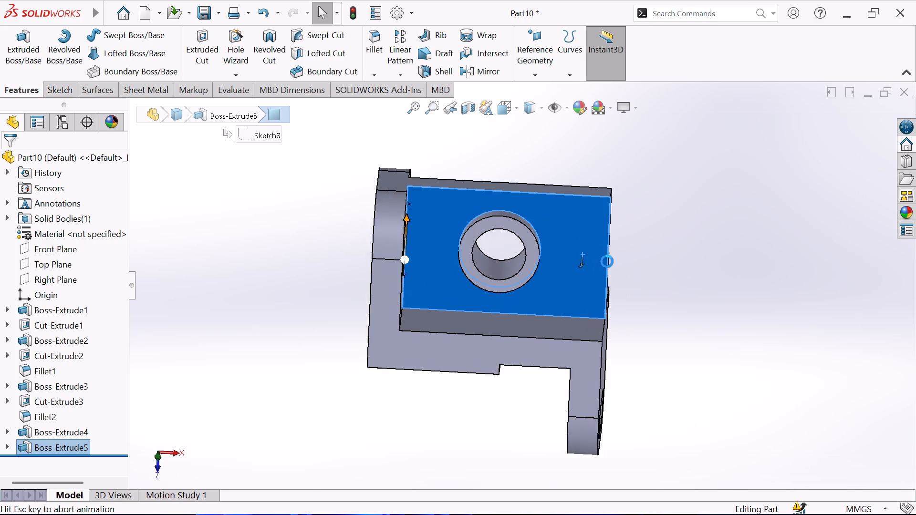
left_click(261, 245)
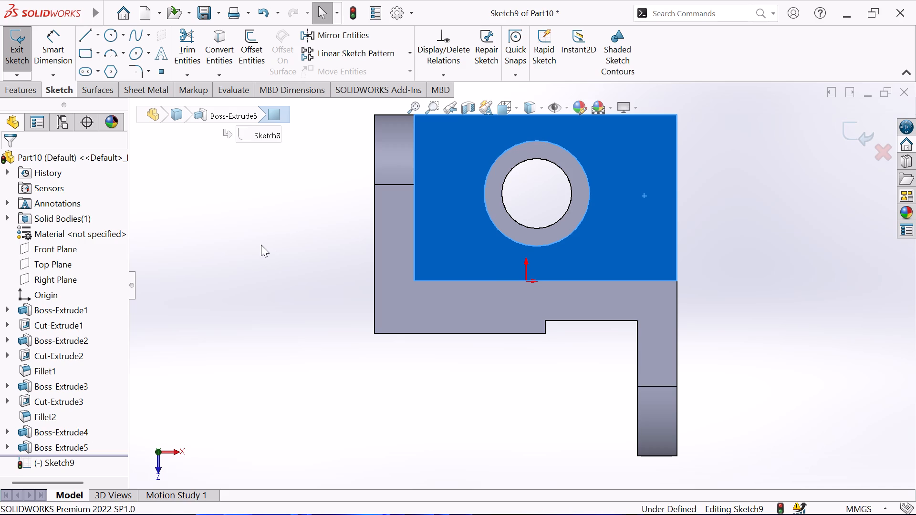
left_click(80, 33)
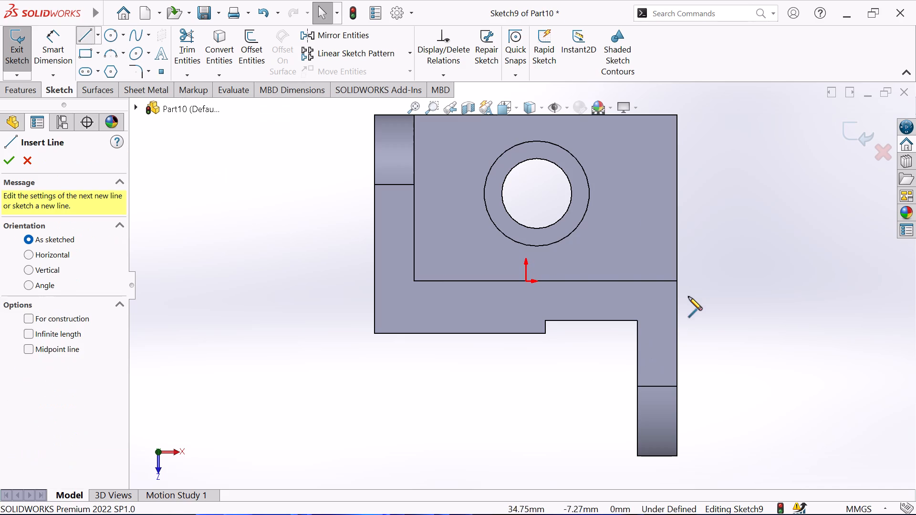
left_click(678, 280)
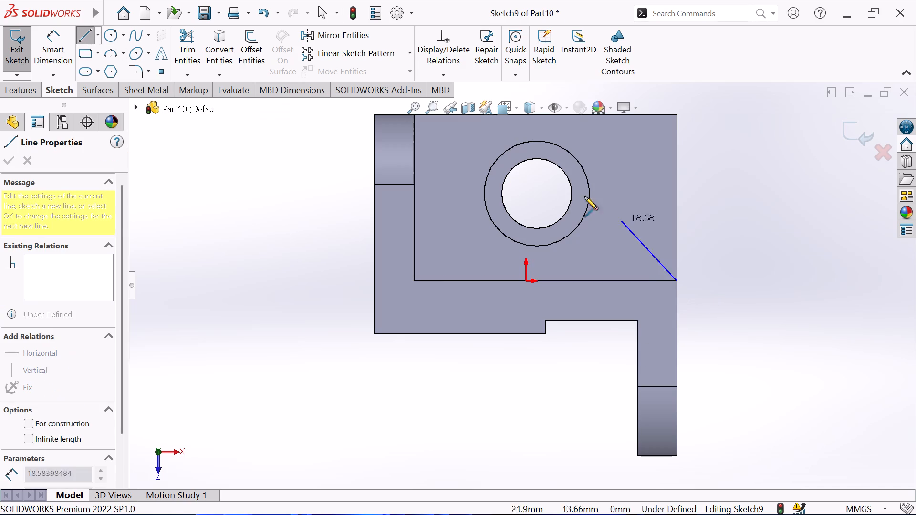
left_click(574, 156)
right_click(618, 156)
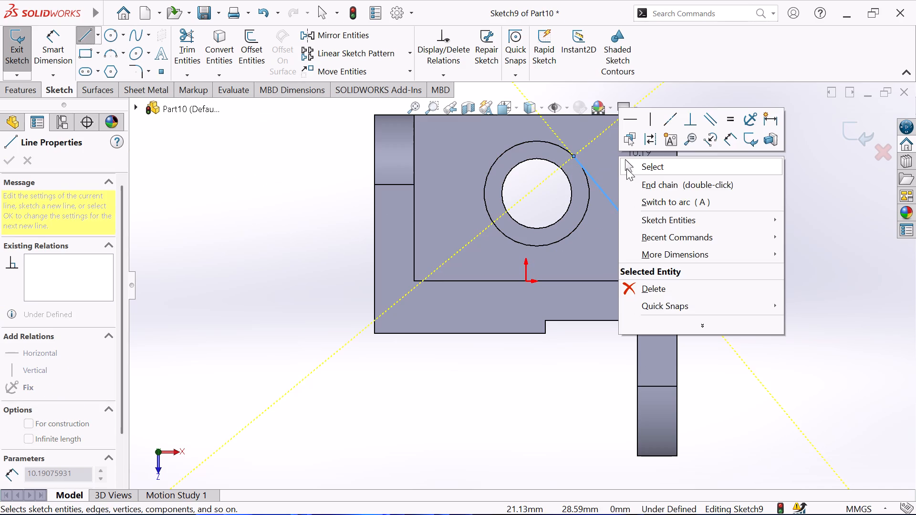
left_click(637, 165)
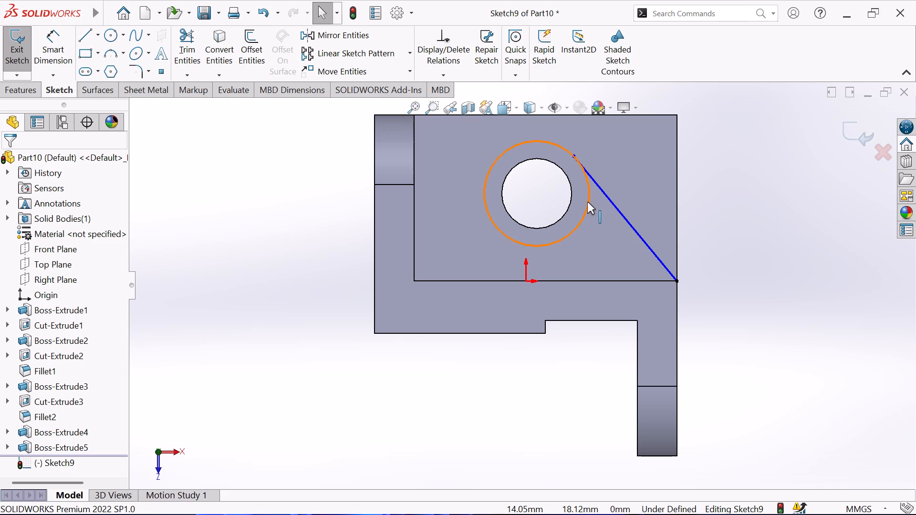
Convert the boss's outer circular edge into a sketch entity.
left_click(587, 202)
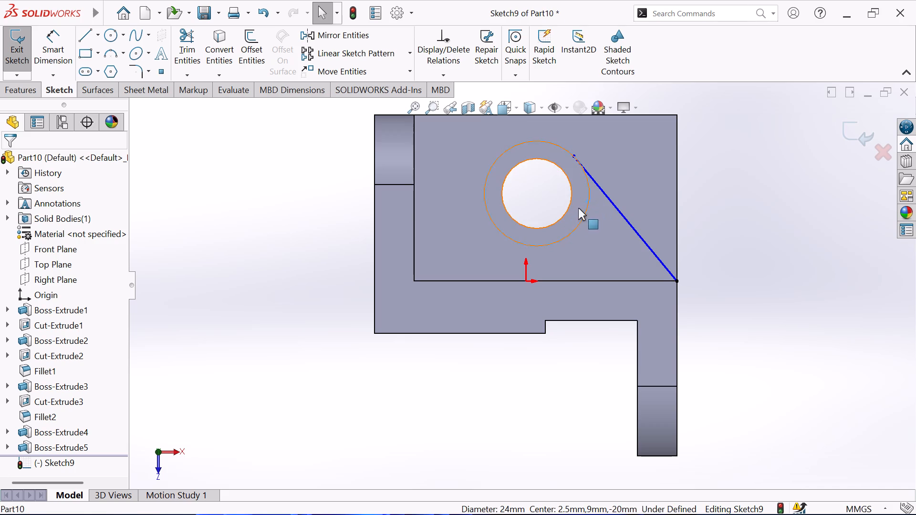
left_click(590, 200)
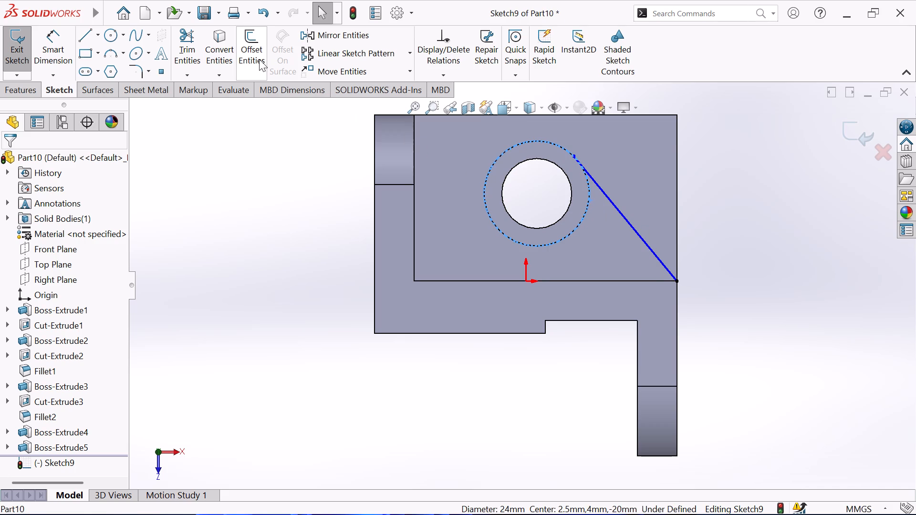
left_click(224, 52)
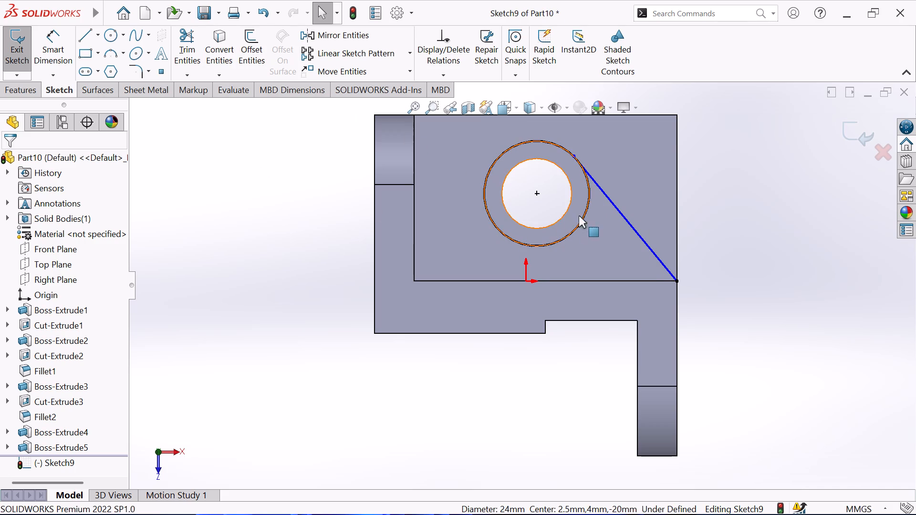
Add a Tangent relation between the slanted line and the converted boss circle.
left_click(606, 198)
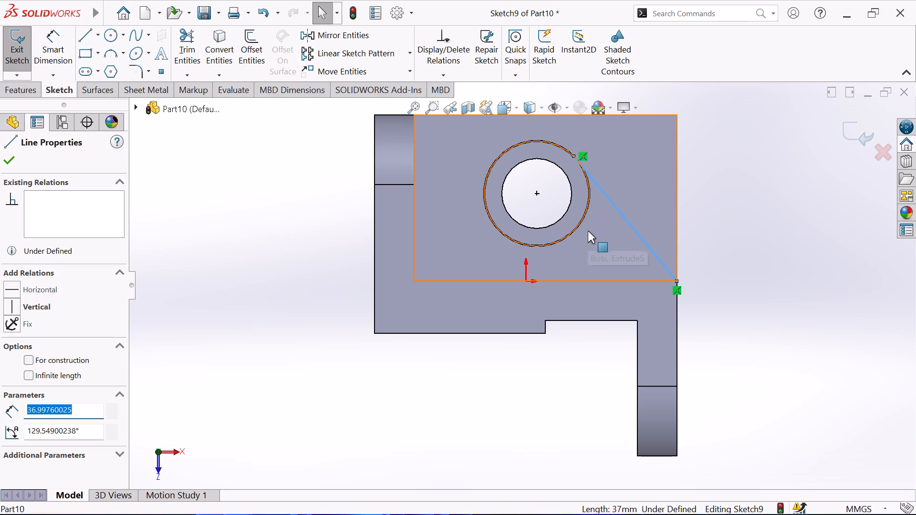
left_click(585, 213, "ctrl")
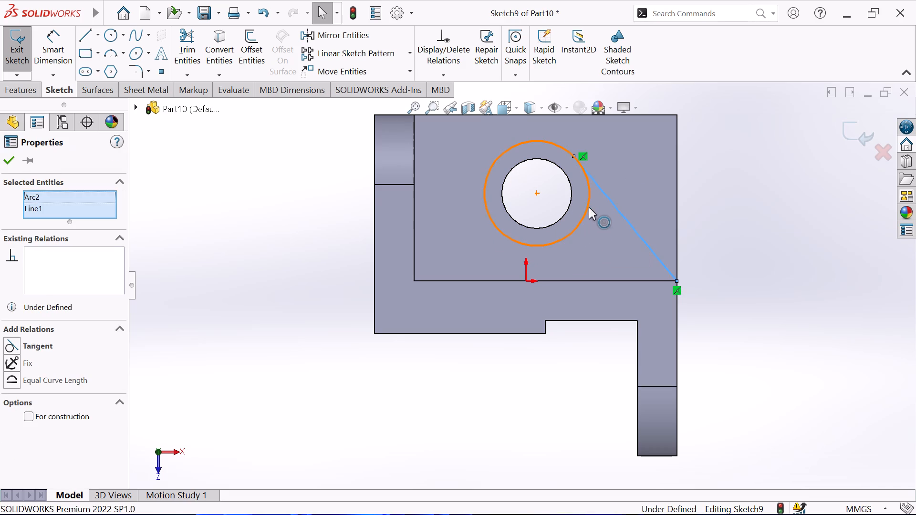
left_click(618, 165)
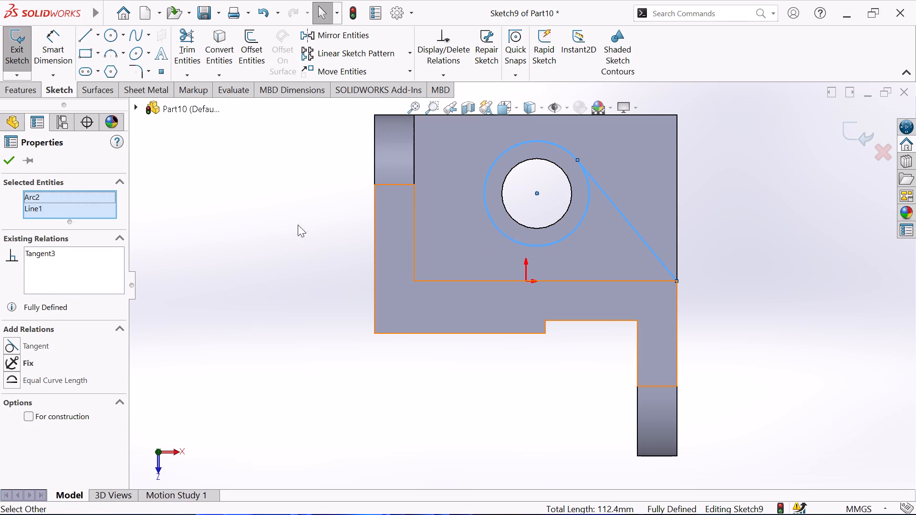
left_click(4, 157)
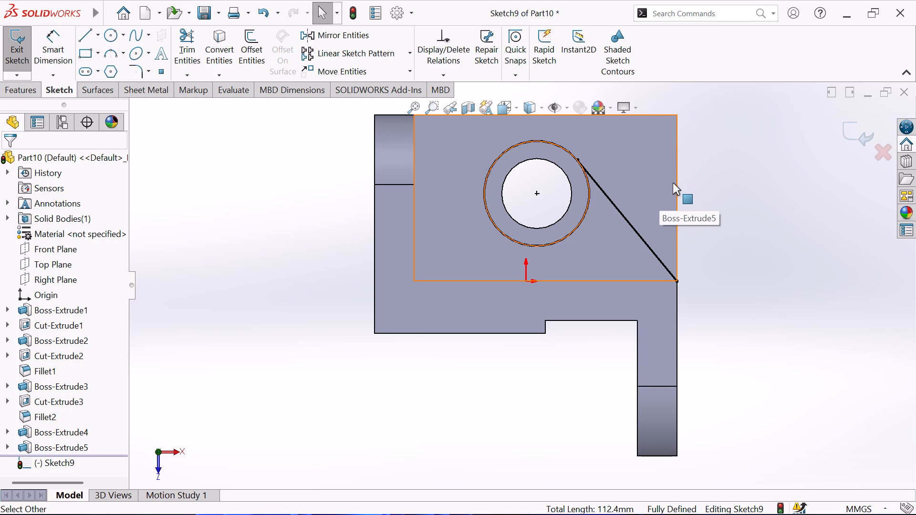
Convert the web side face's rectangular outline into sketch entities.
left_click(673, 183)
left_click(220, 41)
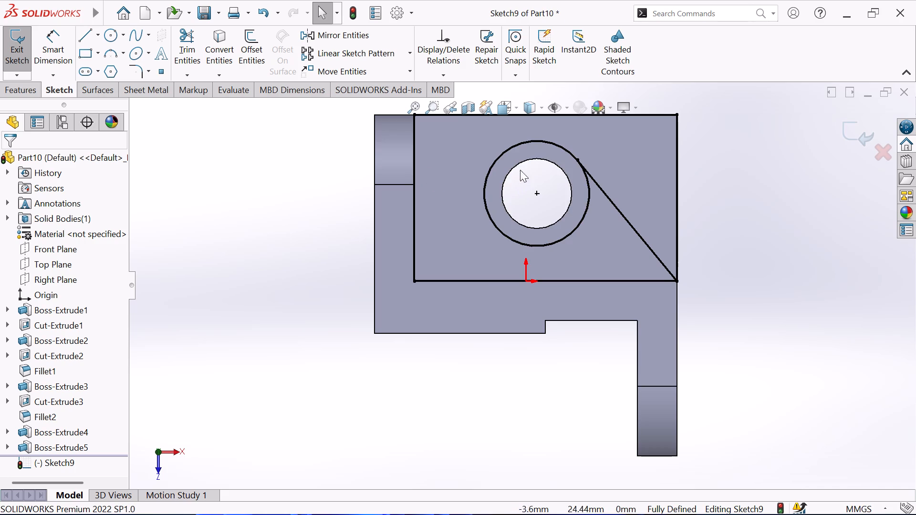
Sketch a horizontal line from the boss circle's top quadrant to the web outline's edge at the back flange.
left_click(91, 34)
left_click(537, 140)
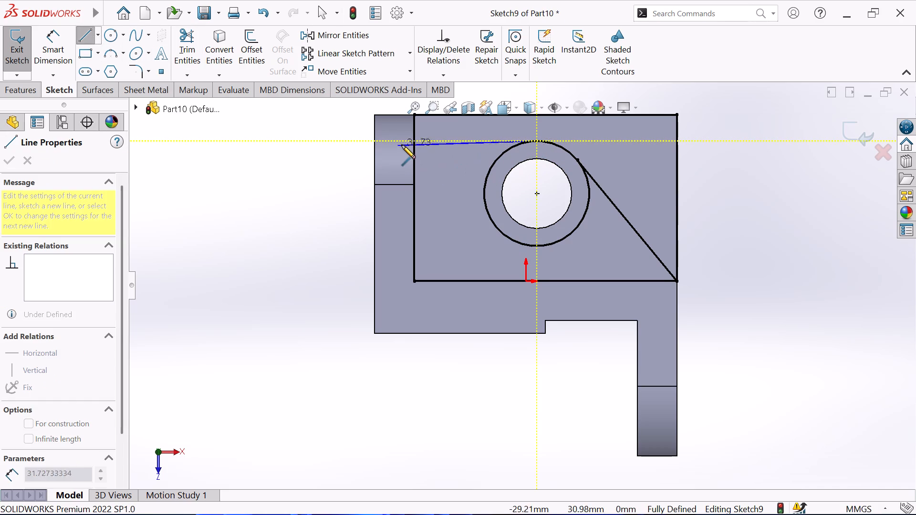
left_click(412, 141)
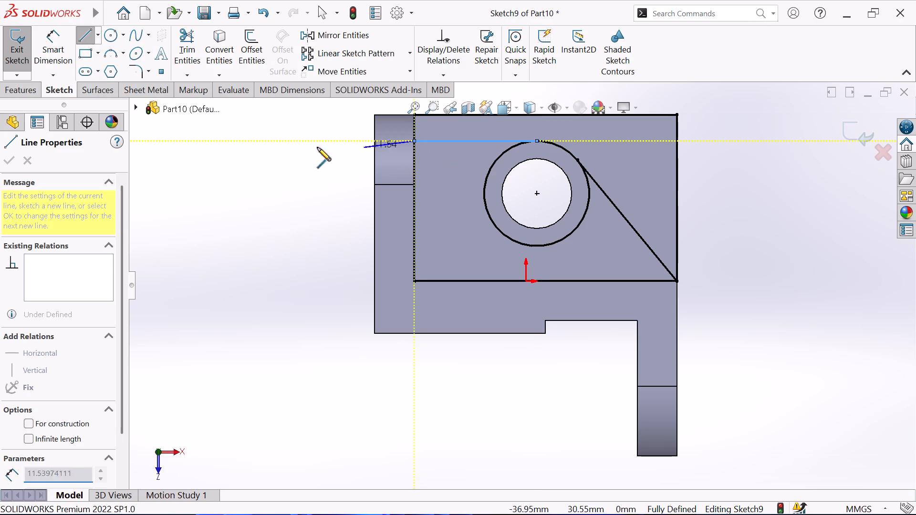
right_click(282, 144)
left_click(311, 152)
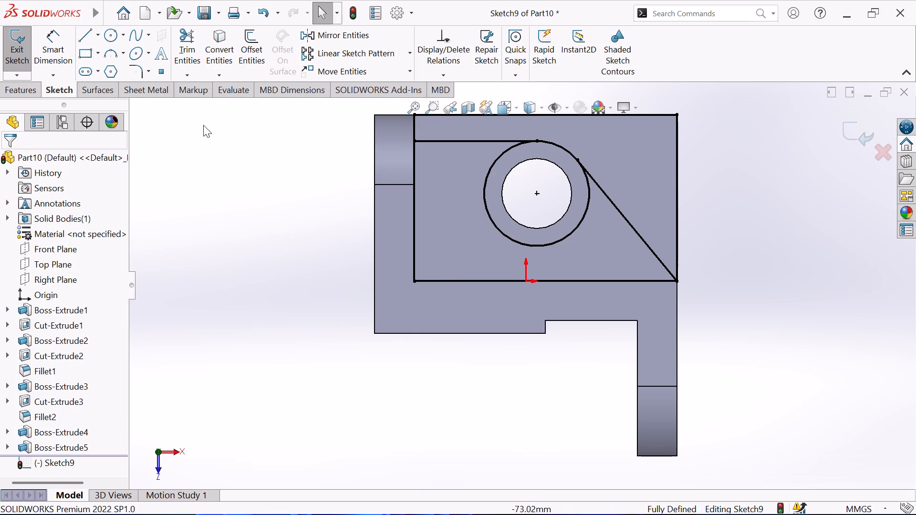
left_click(85, 36)
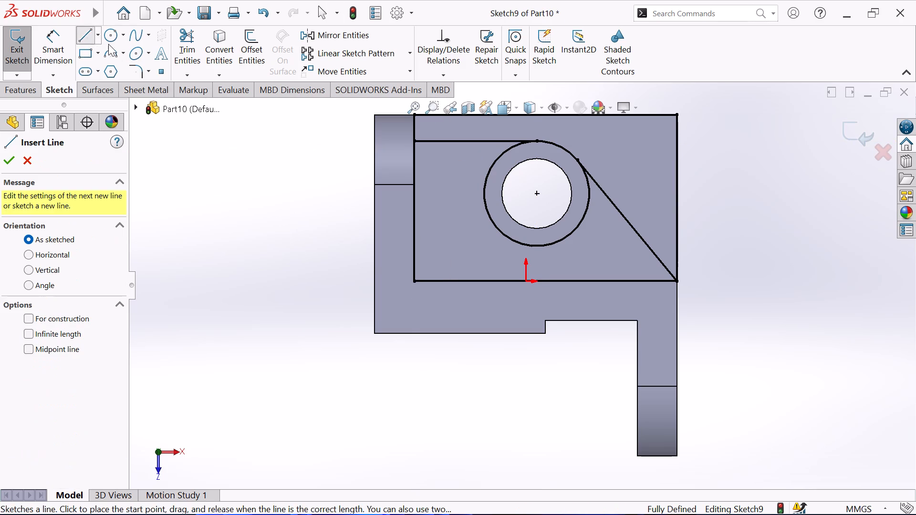
left_click(33, 158)
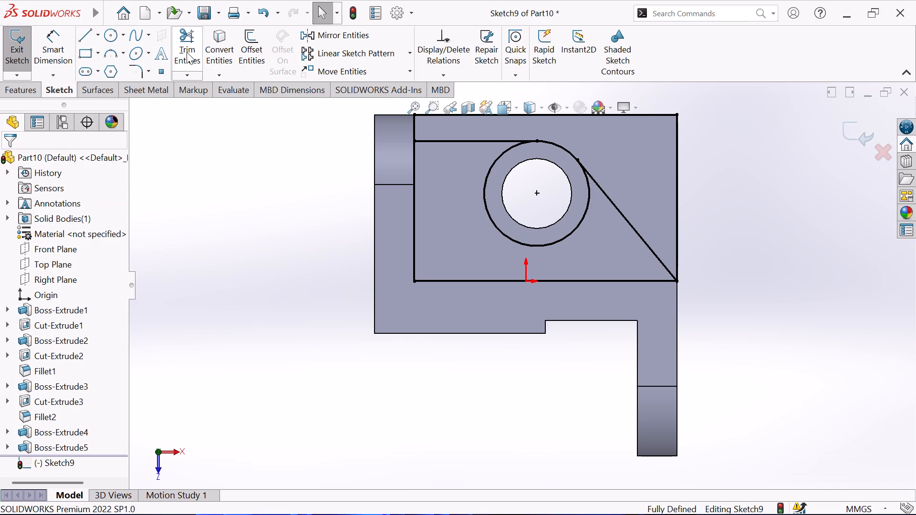
Trim the web outline's back-flange edge below the horizontal line, and trim its base edge.
left_click(187, 52)
left_click(415, 225)
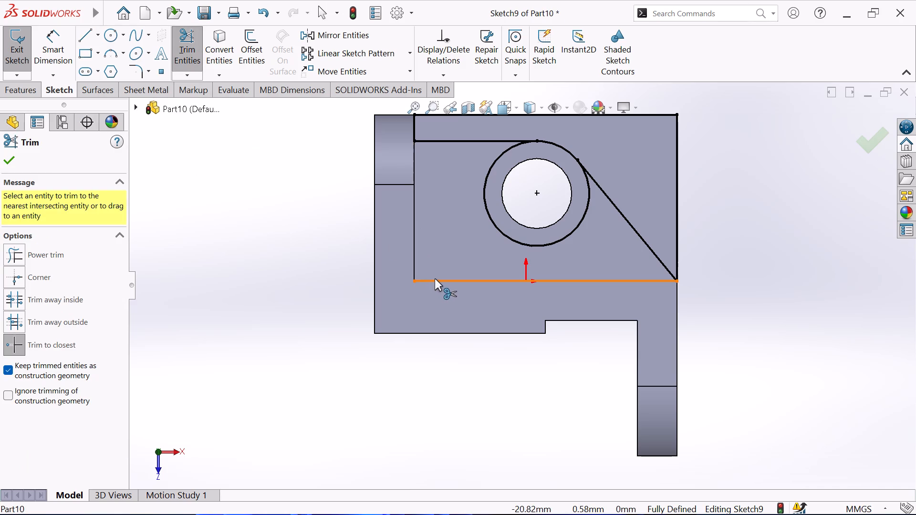
left_click(435, 278)
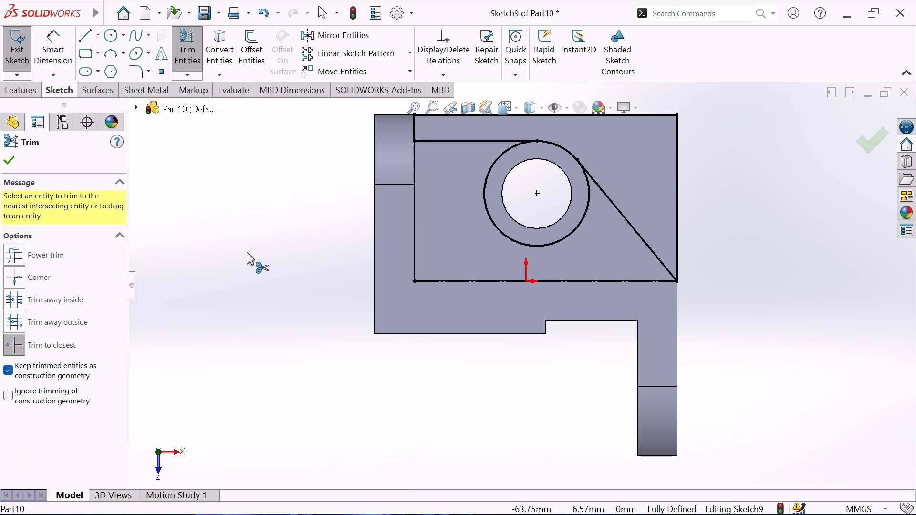
right_click(247, 252)
left_click(307, 303)
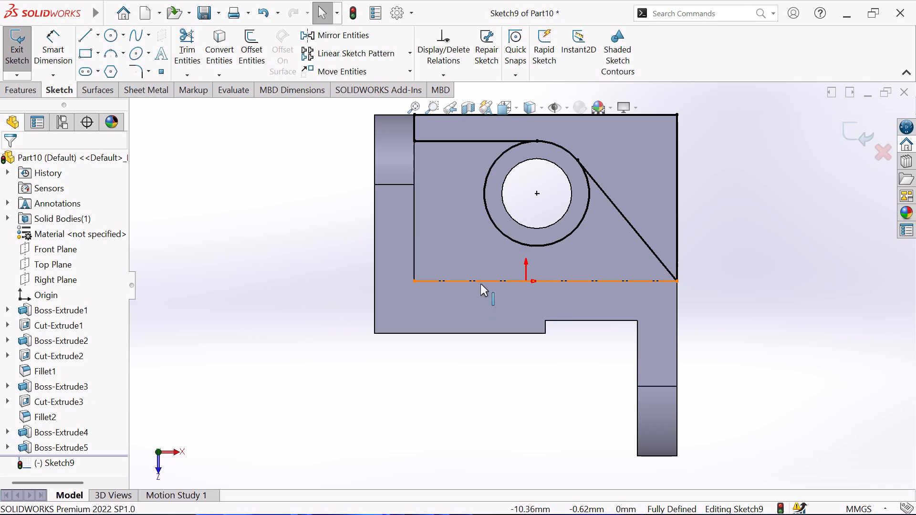
Delete the construction line left along the web's base edge.
left_click(480, 281)
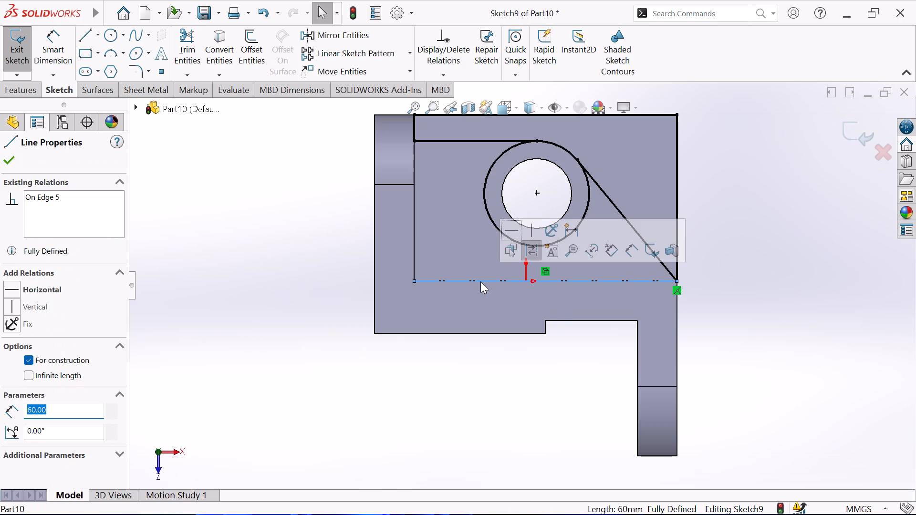
key("Delete")
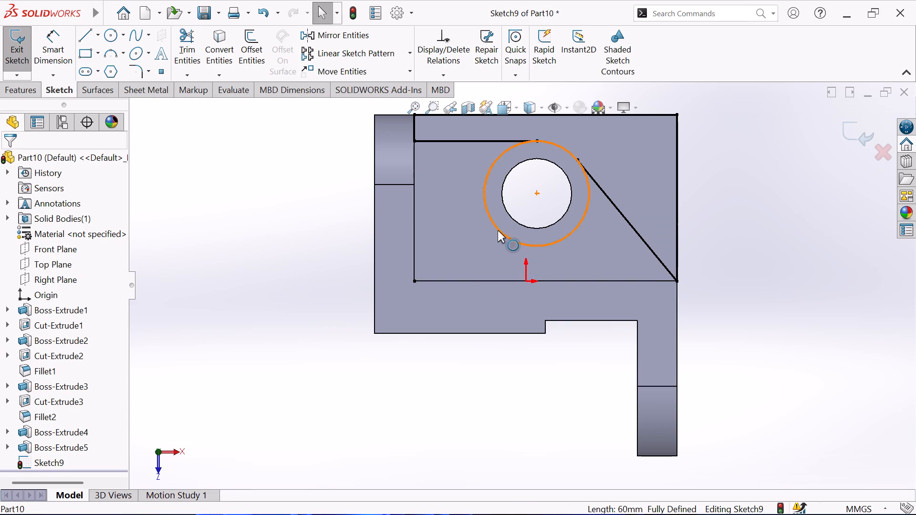
Trim the boss circle to the upper arc between the horizontal and slanted lines, and delete the leftover construction arc.
left_click(191, 46)
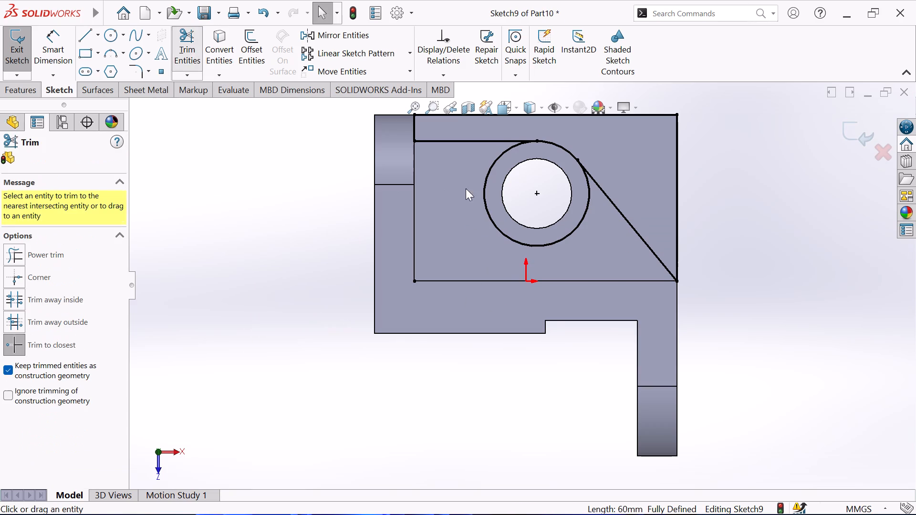
left_click(490, 214)
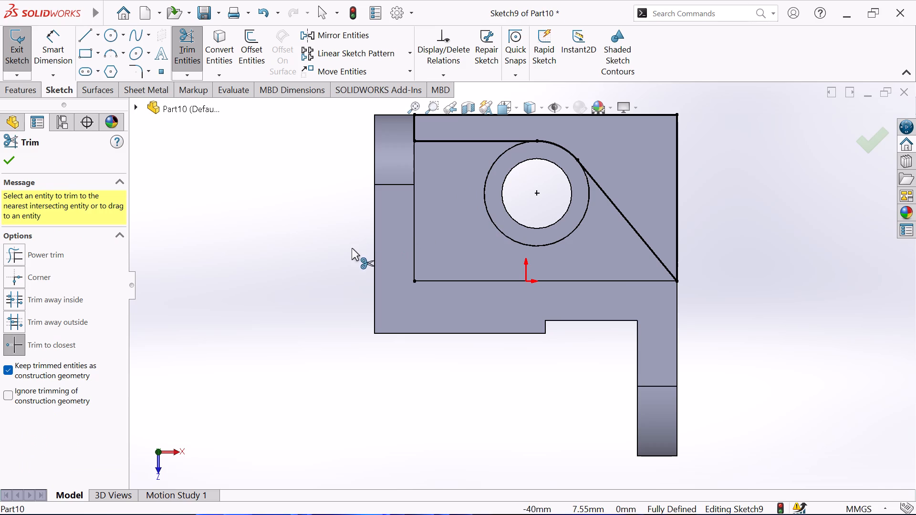
right_click(303, 248)
left_click(352, 291)
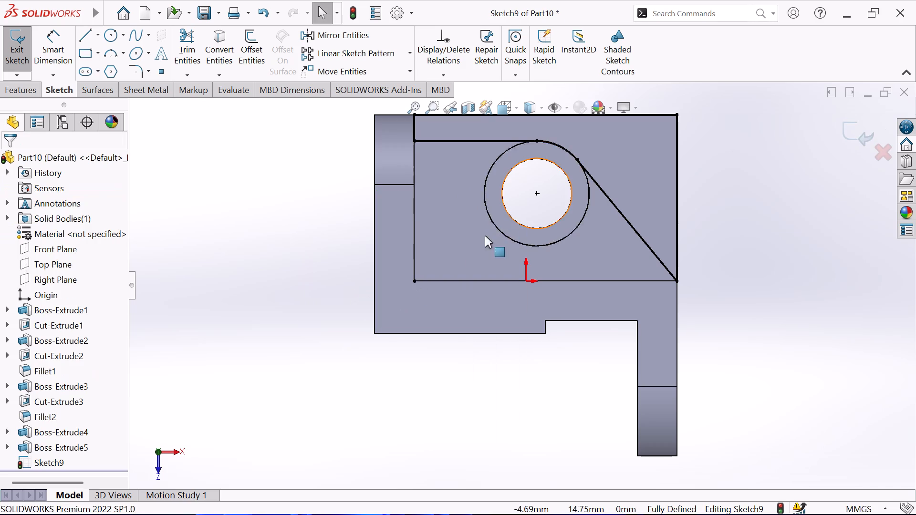
left_click(499, 232)
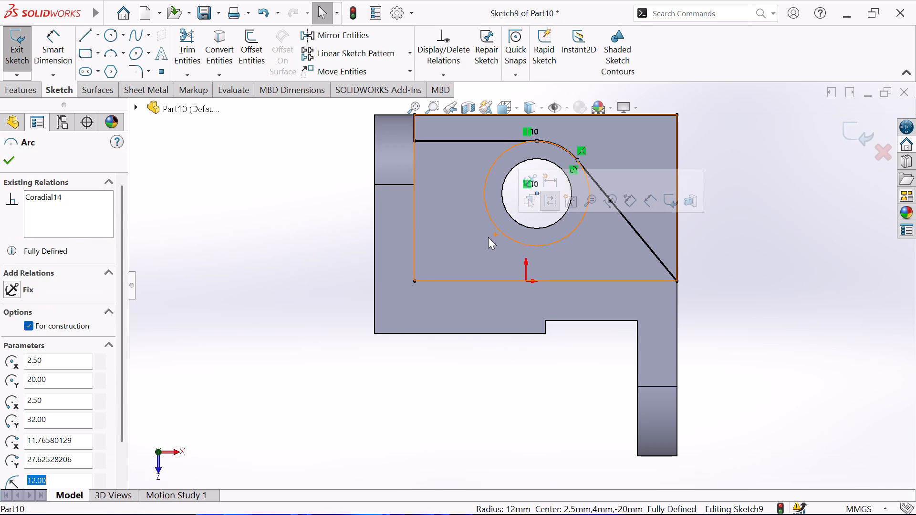
key("Delete")
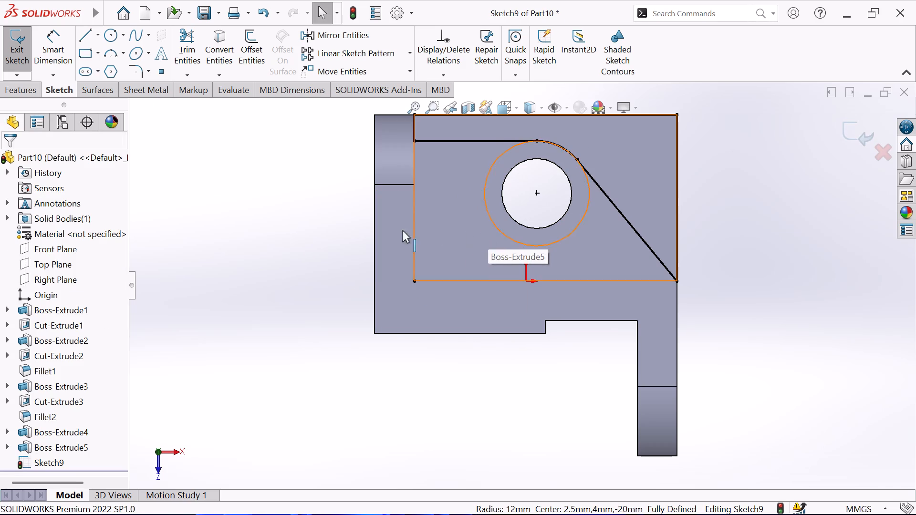
Cut-extrude the closed profile above the boss through the web with a Blind depth of 18 mm.
left_click(23, 91)
left_click(193, 55)
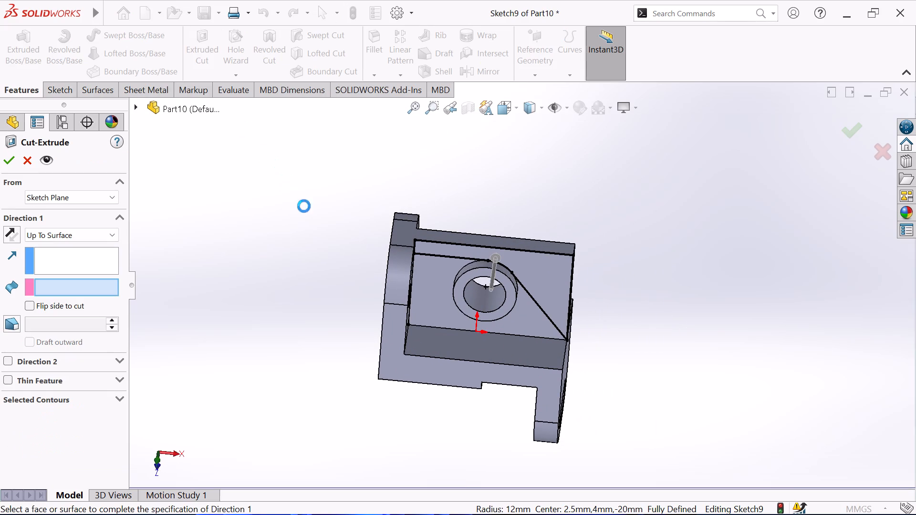
left_click(550, 288)
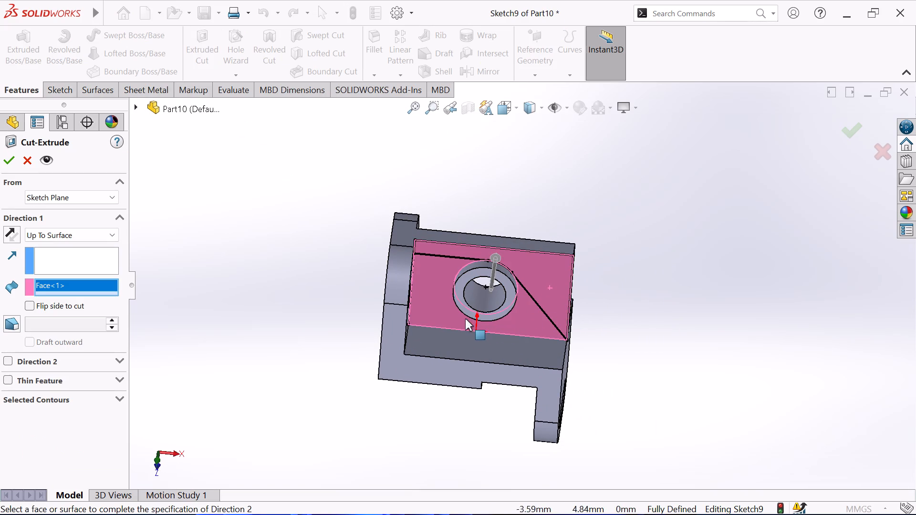
left_click(77, 230)
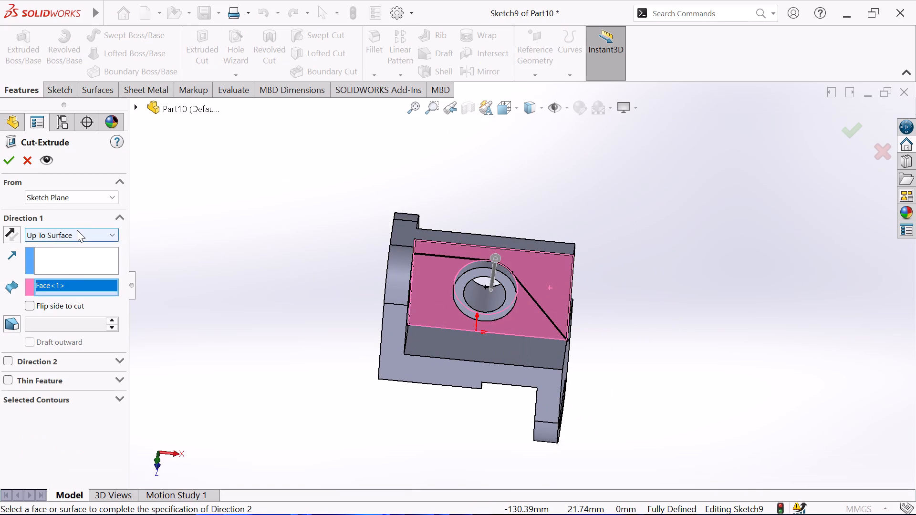
left_click(72, 246)
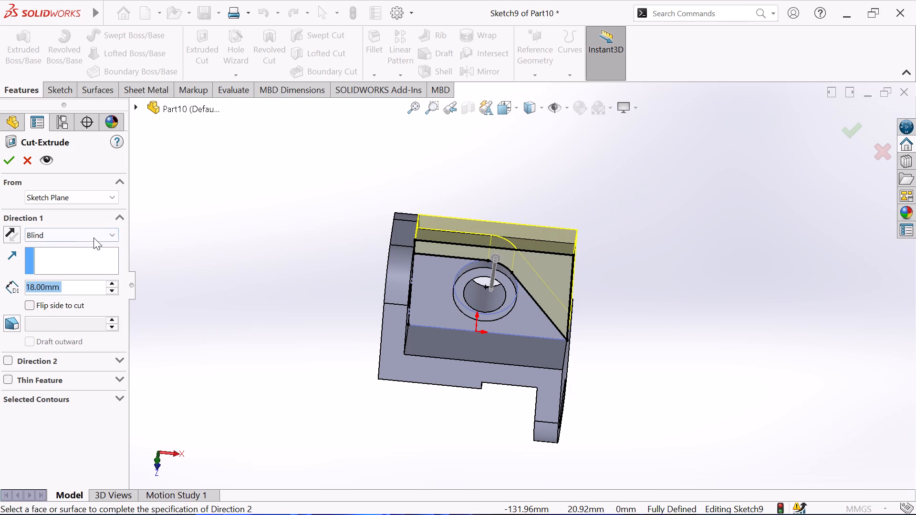
left_click(13, 158)
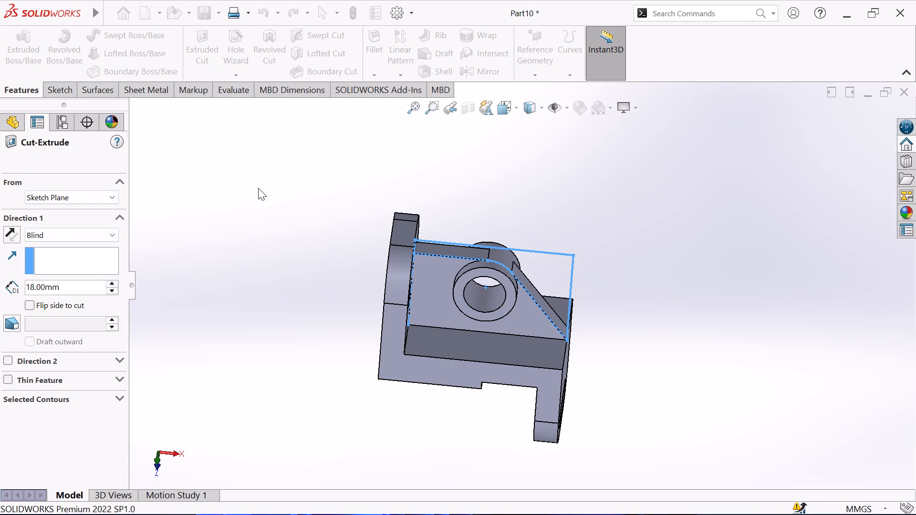
left_click(258, 188)
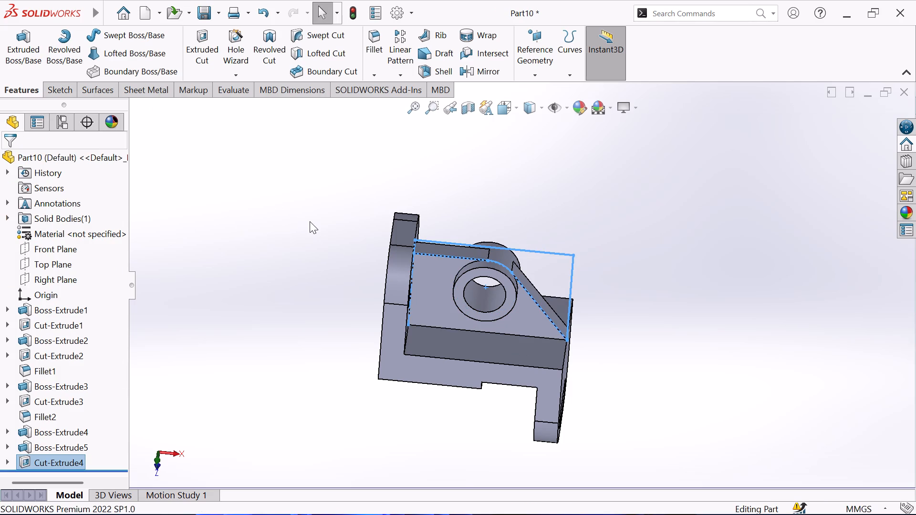
Fillet the edge where the web's top face meets the two-hole back flange with a 16 mm radius.
middle_click_drag(310, 221, 294, 177)
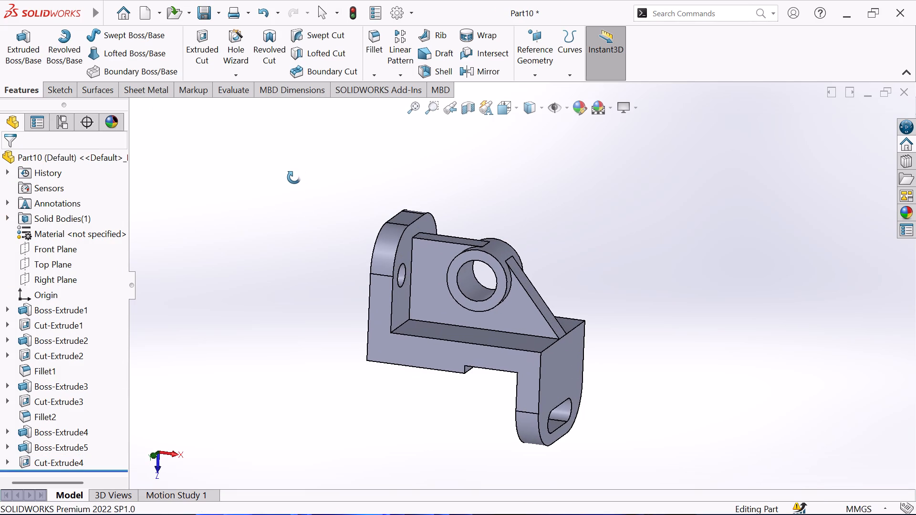
middle_click_drag(294, 177, 295, 178)
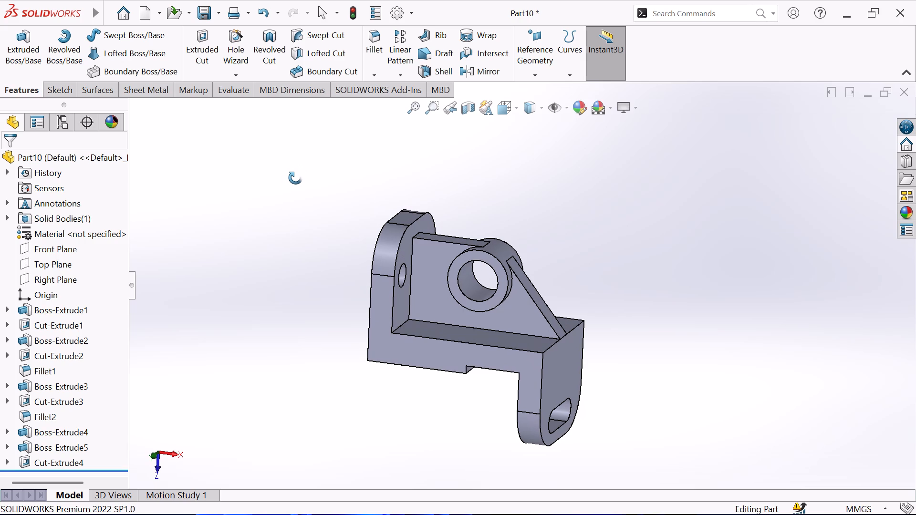
middle_click_drag(295, 178, 272, 243)
scroll(441, 243, "down", 2)
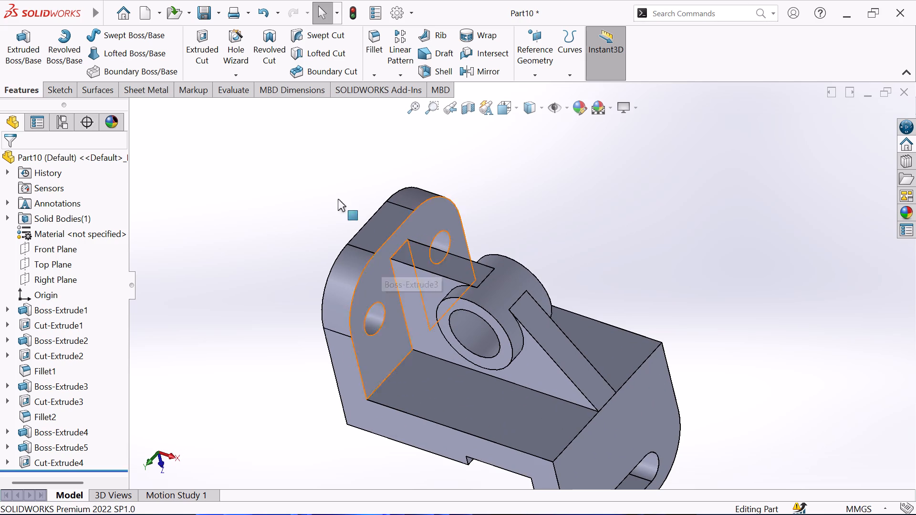
left_click(369, 39)
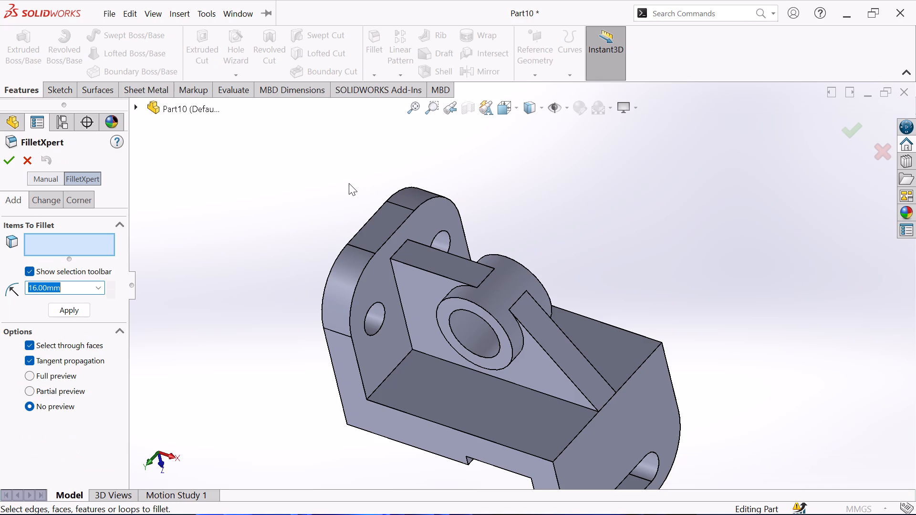
left_click(401, 248)
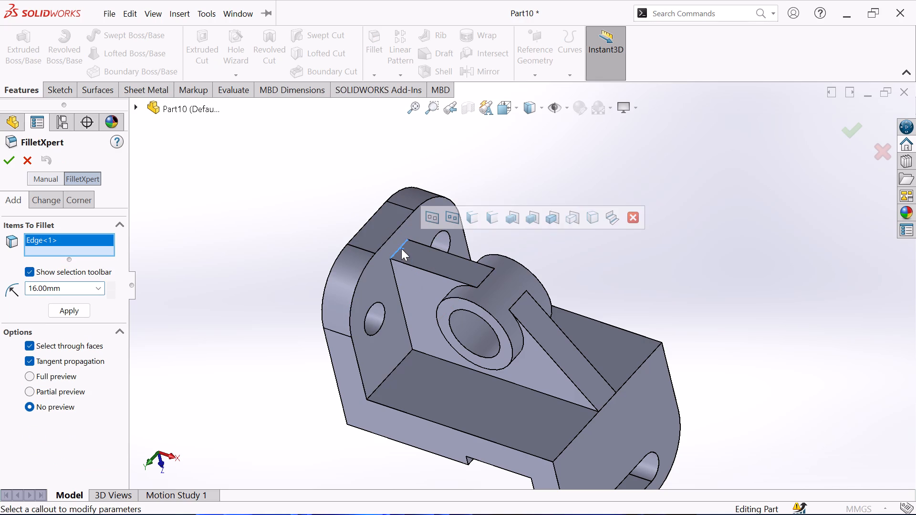
left_click(10, 158)
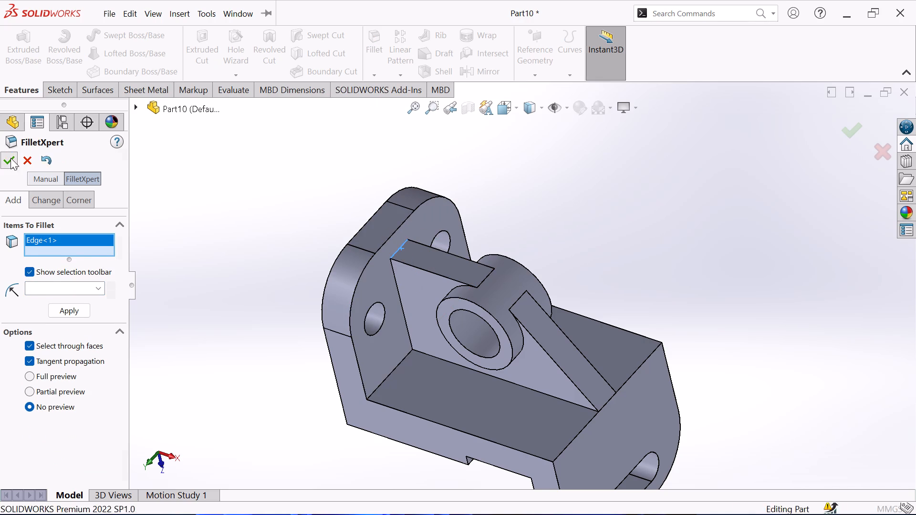
middle_click_drag(298, 193, 314, 145)
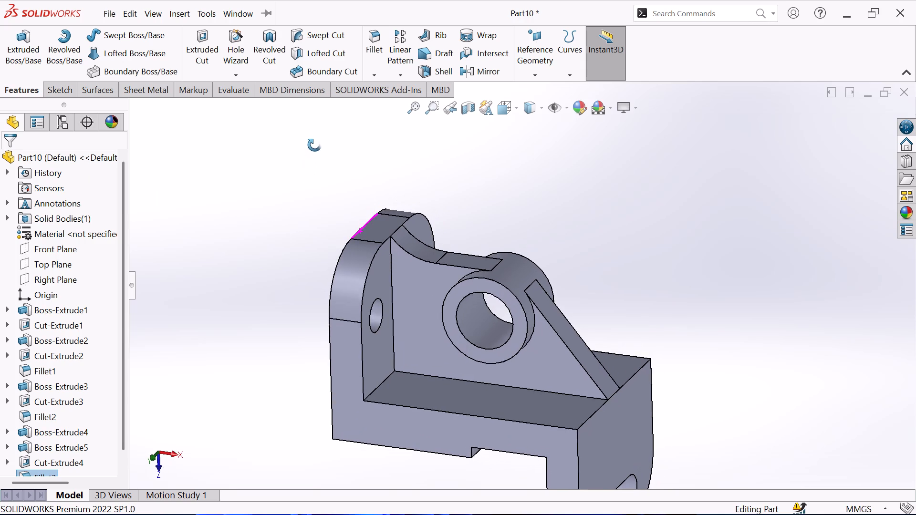
middle_click_drag(314, 145, 317, 137)
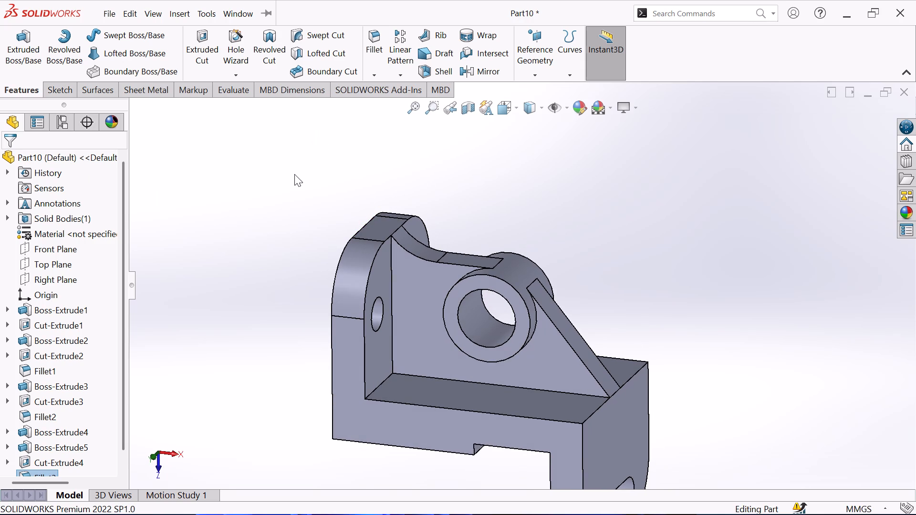
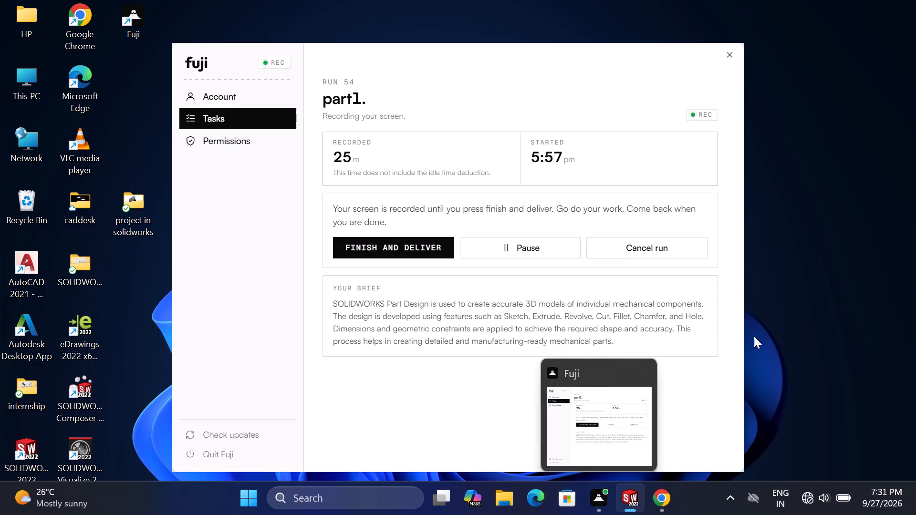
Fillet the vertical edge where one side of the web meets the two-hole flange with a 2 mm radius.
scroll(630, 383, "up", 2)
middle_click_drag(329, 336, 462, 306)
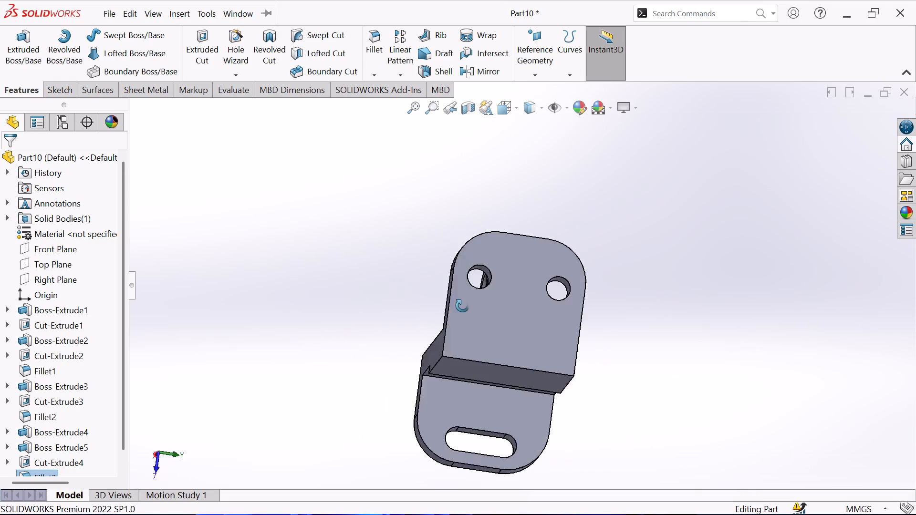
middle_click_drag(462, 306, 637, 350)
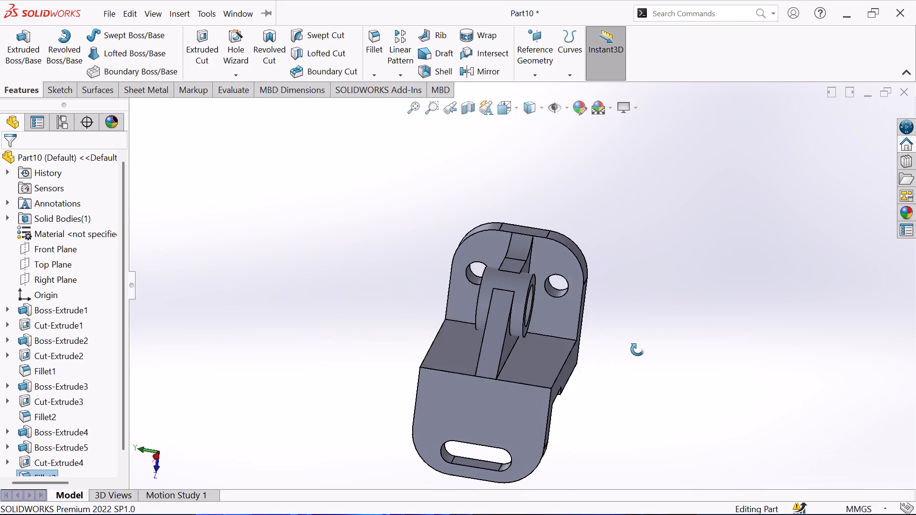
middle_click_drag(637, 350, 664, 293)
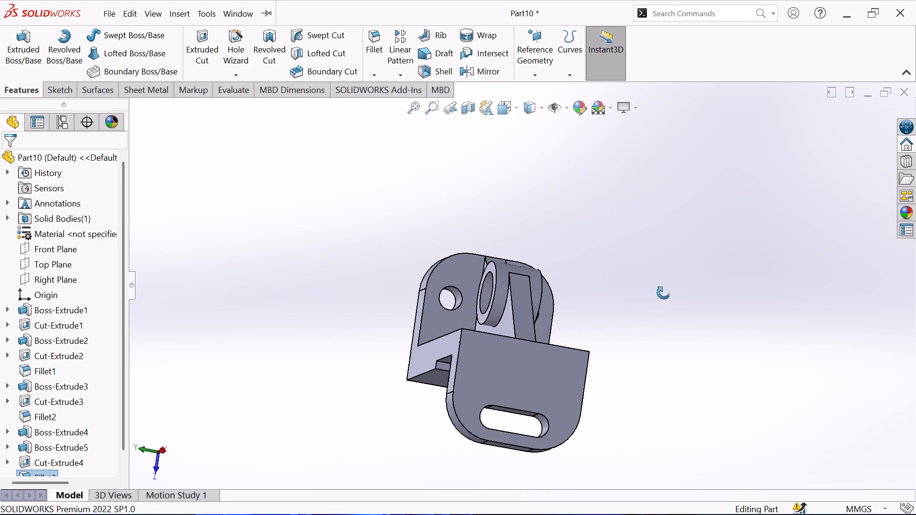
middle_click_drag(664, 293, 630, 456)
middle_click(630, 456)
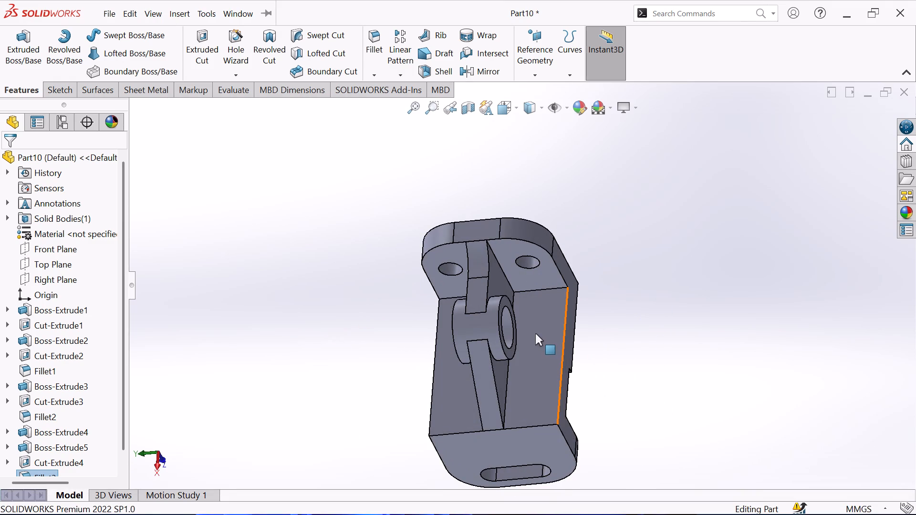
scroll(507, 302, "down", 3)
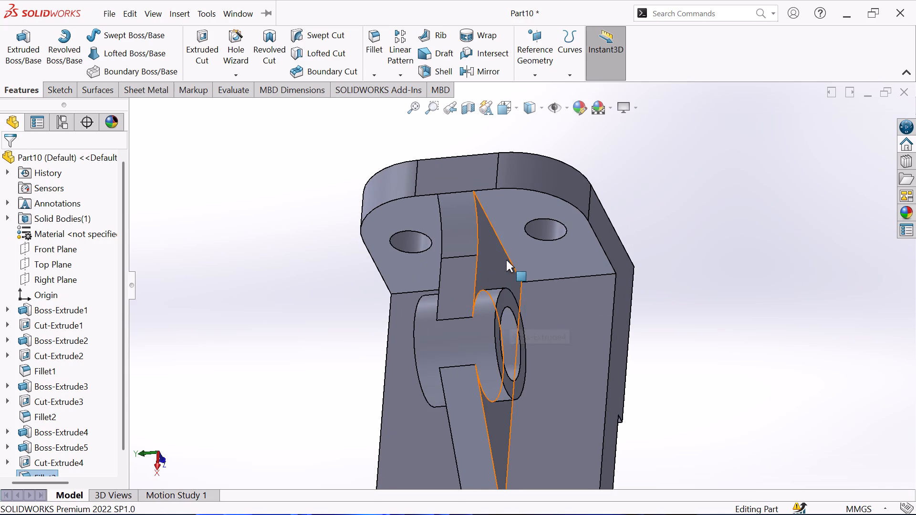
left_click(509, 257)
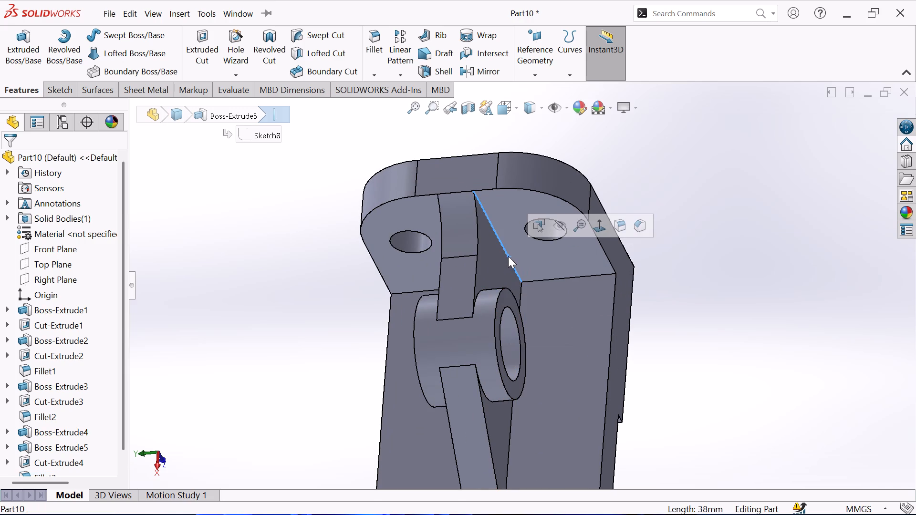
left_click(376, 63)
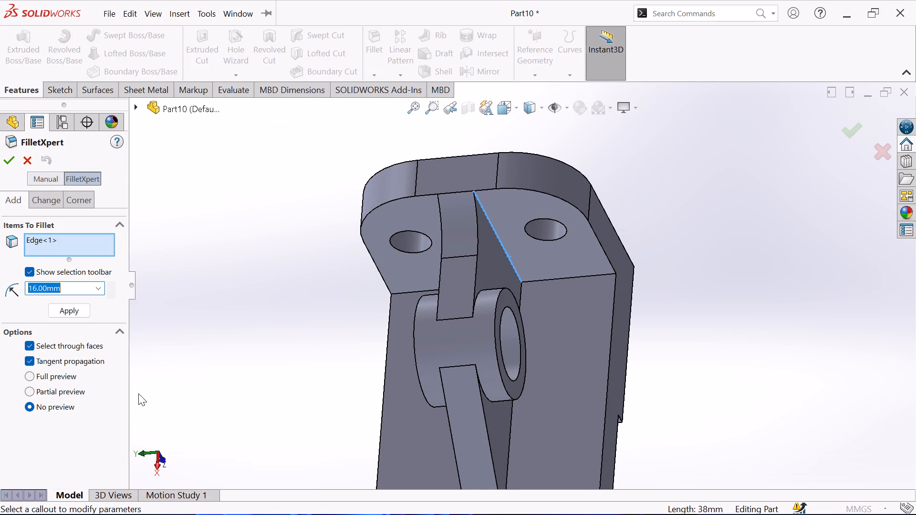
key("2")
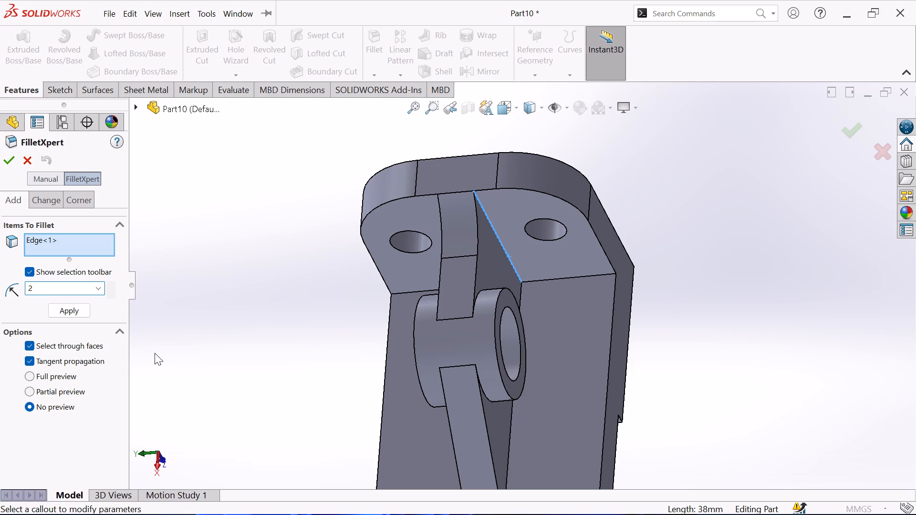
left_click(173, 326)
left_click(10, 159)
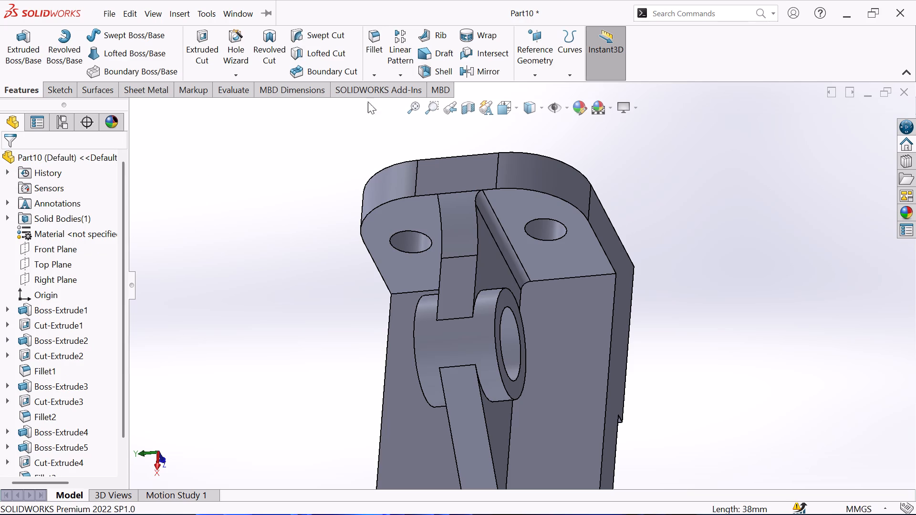
Fillet the vertical edge where the opposite side of the web meets the two-hole flange with a 1 mm radius.
left_click(375, 50)
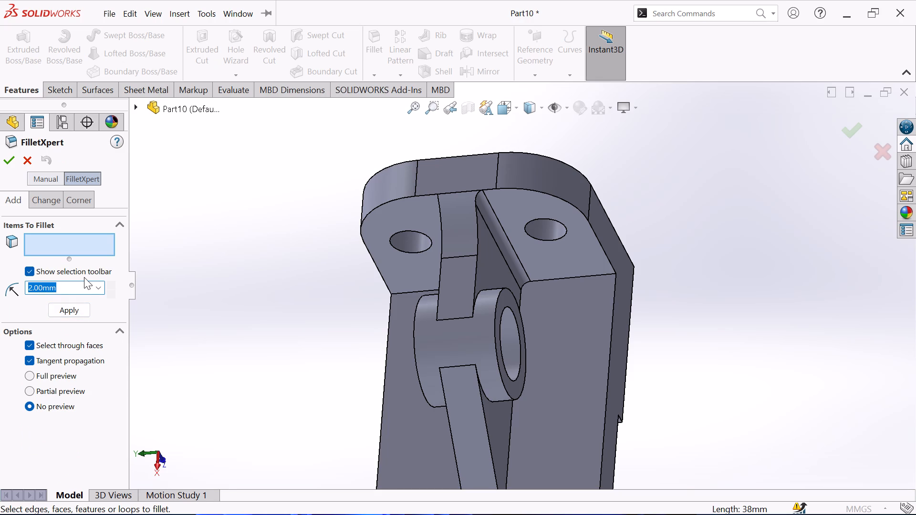
key("1")
left_click(225, 304)
middle_click_drag(225, 304, 272, 224)
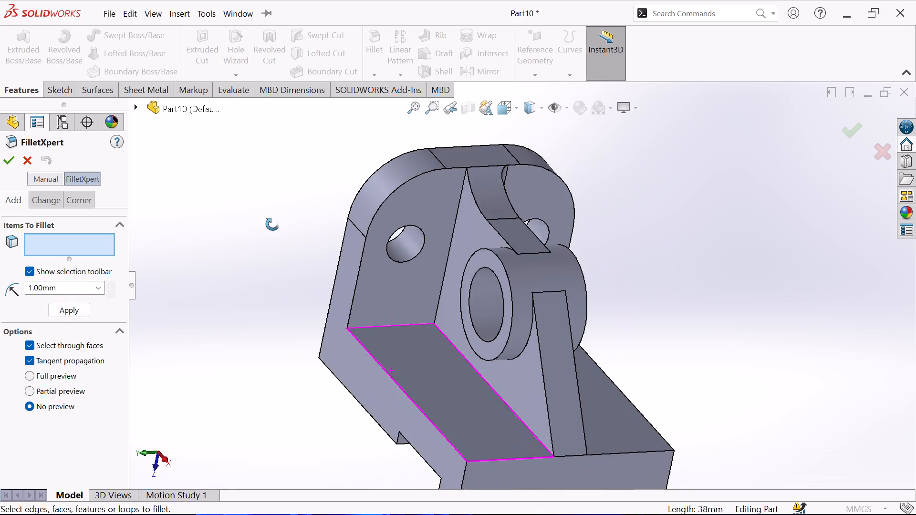
middle_click_drag(272, 224, 274, 221)
left_click(442, 253)
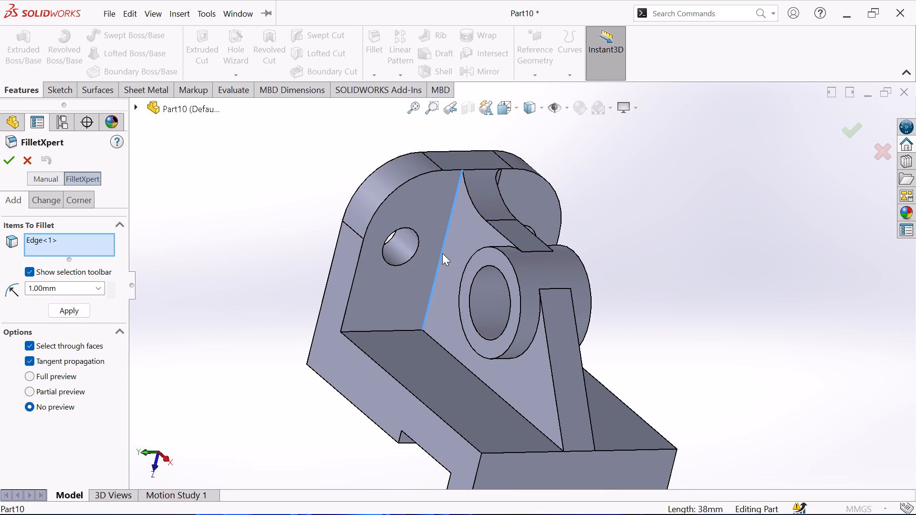
left_click(8, 161)
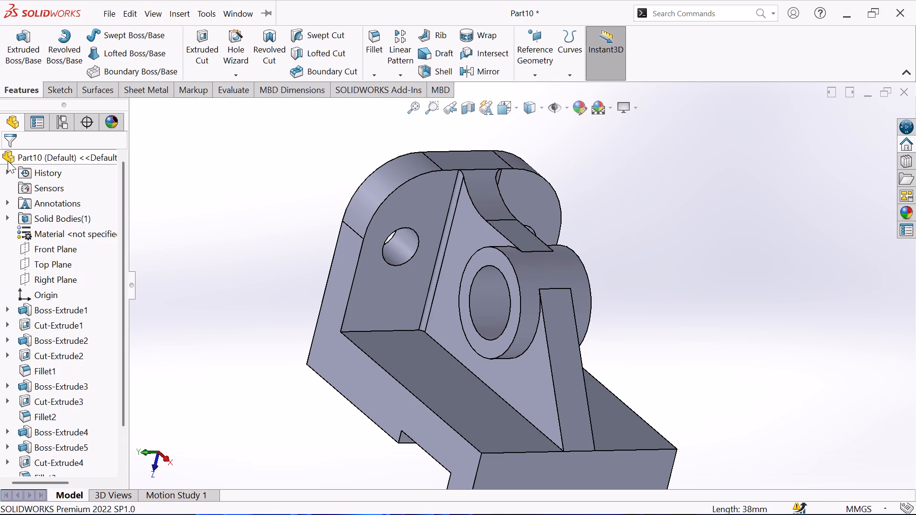
left_click(171, 233)
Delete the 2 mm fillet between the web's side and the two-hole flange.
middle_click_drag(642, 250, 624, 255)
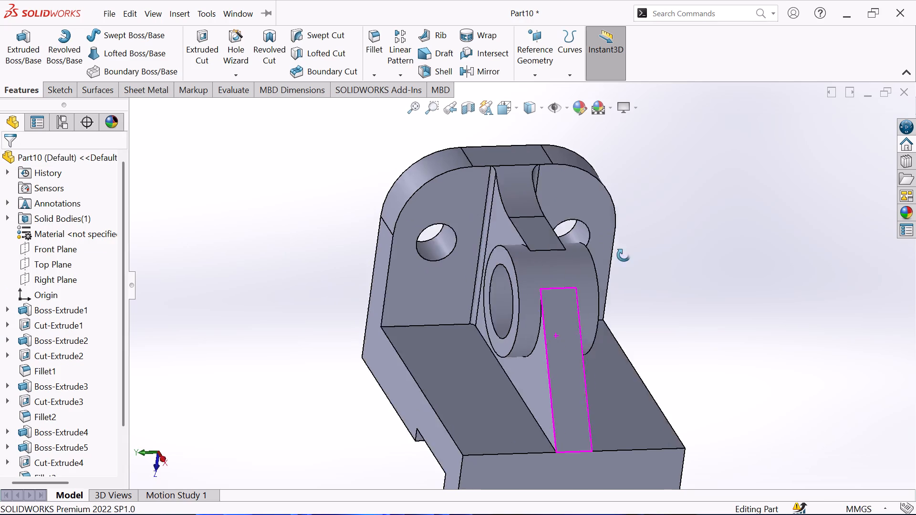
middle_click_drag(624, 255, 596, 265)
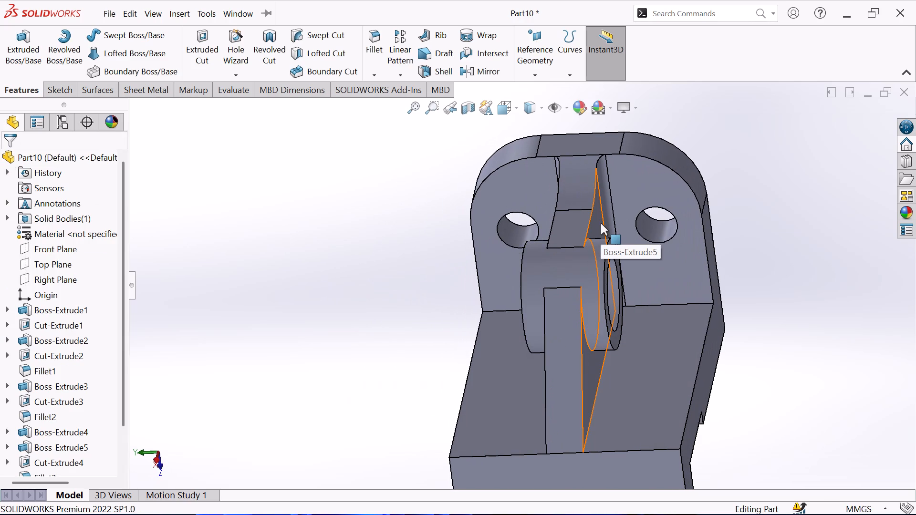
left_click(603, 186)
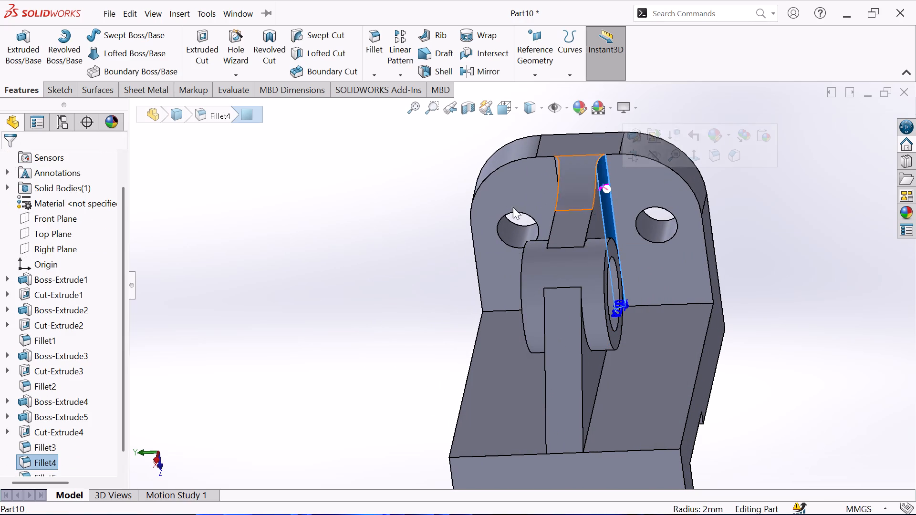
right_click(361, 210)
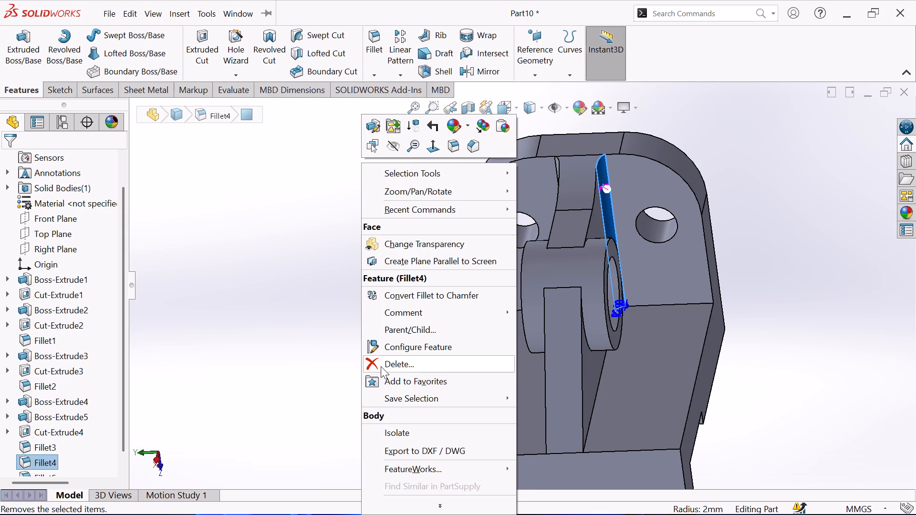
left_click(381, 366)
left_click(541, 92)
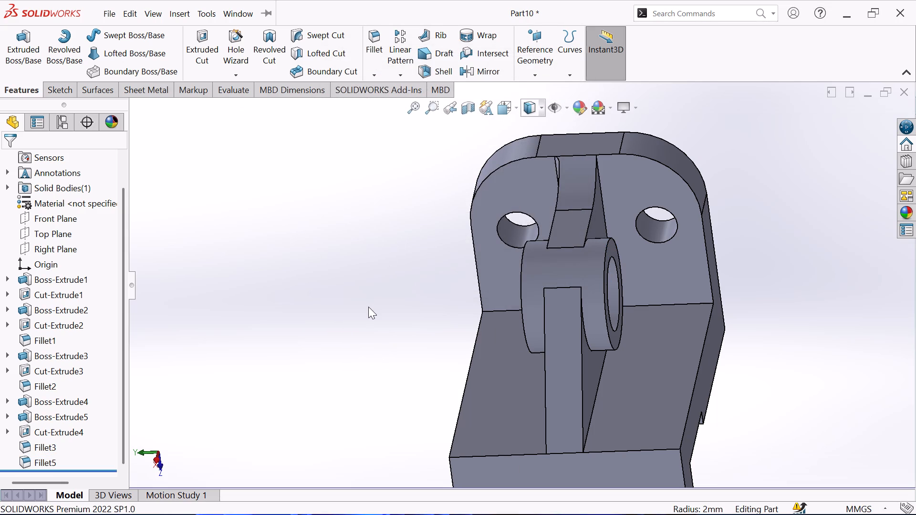
Examine the web, boss and flange junctions from several angles.
middle_click_drag(375, 300, 400, 225)
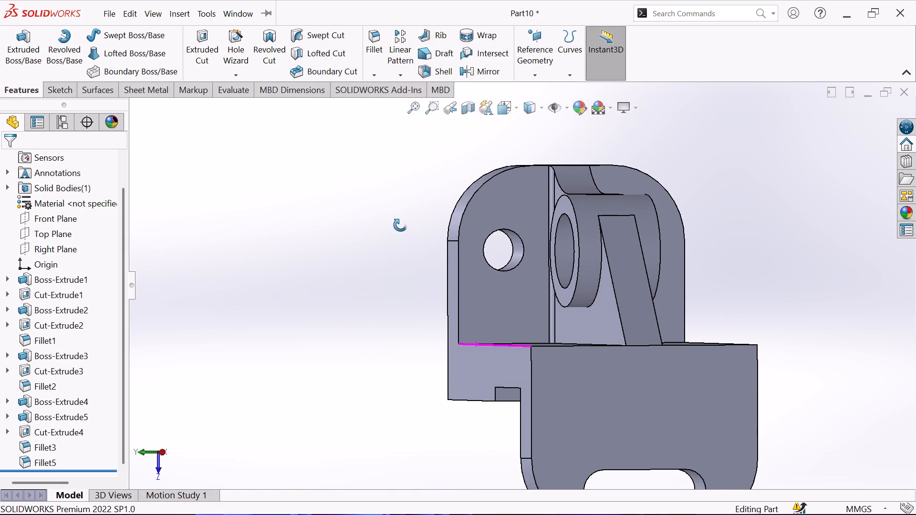
middle_click_drag(400, 225, 400, 231)
middle_click(401, 231)
middle_click(401, 231)
middle_click_drag(401, 234, 403, 240)
middle_click_drag(403, 240, 405, 246)
middle_click(405, 246)
middle_click(405, 246)
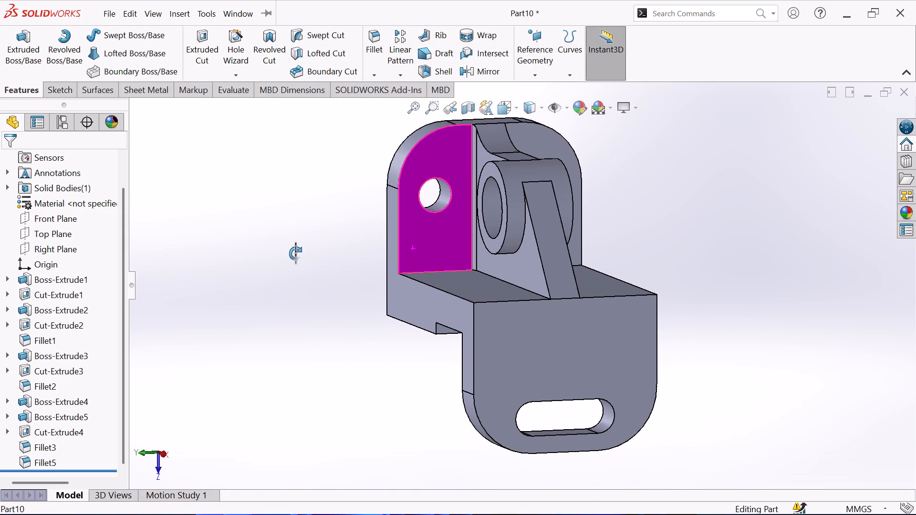
scroll(403, 228, "down", 2)
left_click(297, 233)
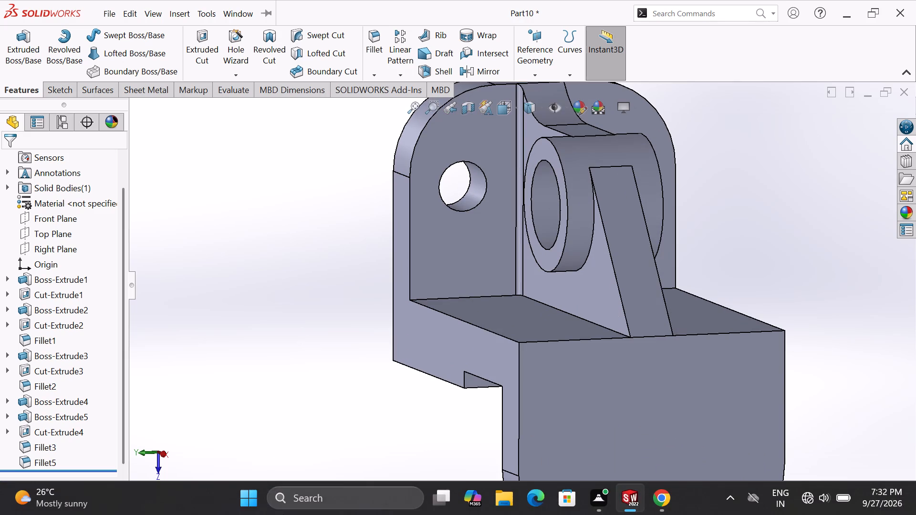
scroll(266, 422, "up", 1)
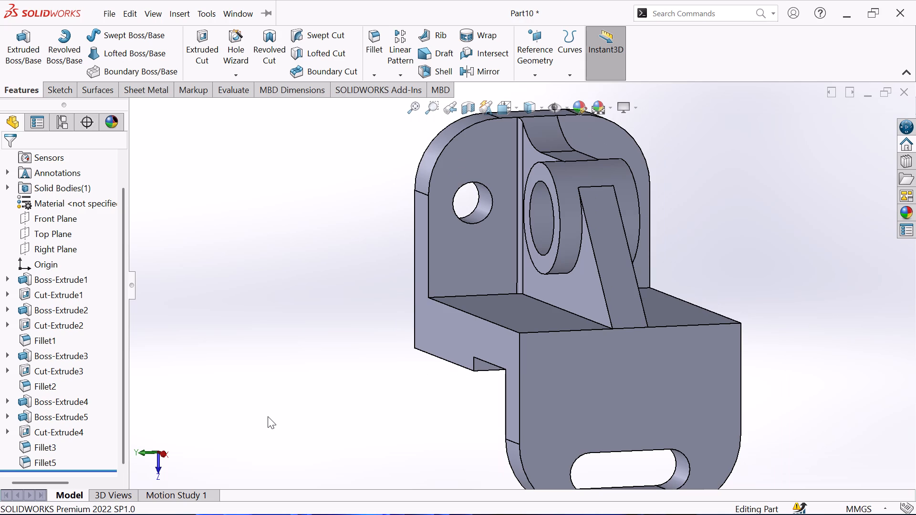
middle_click_drag(270, 414, 283, 396)
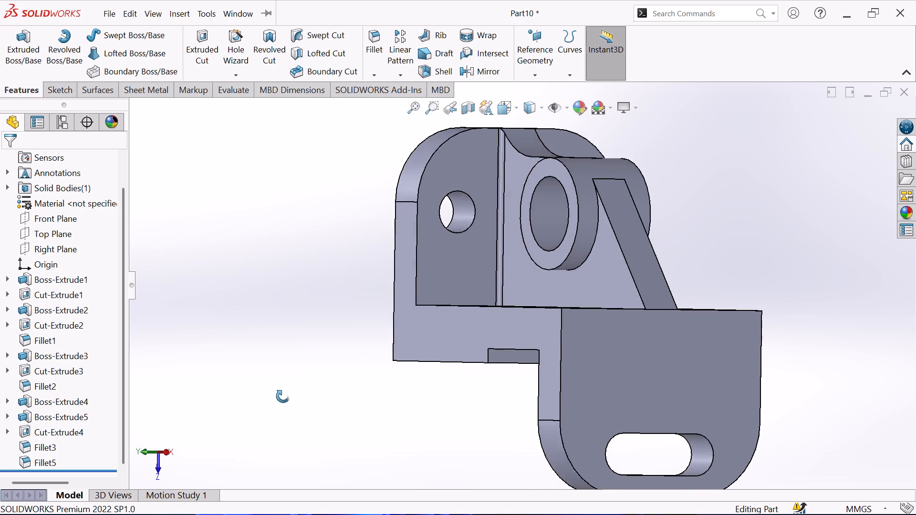
middle_click_drag(283, 396, 324, 412)
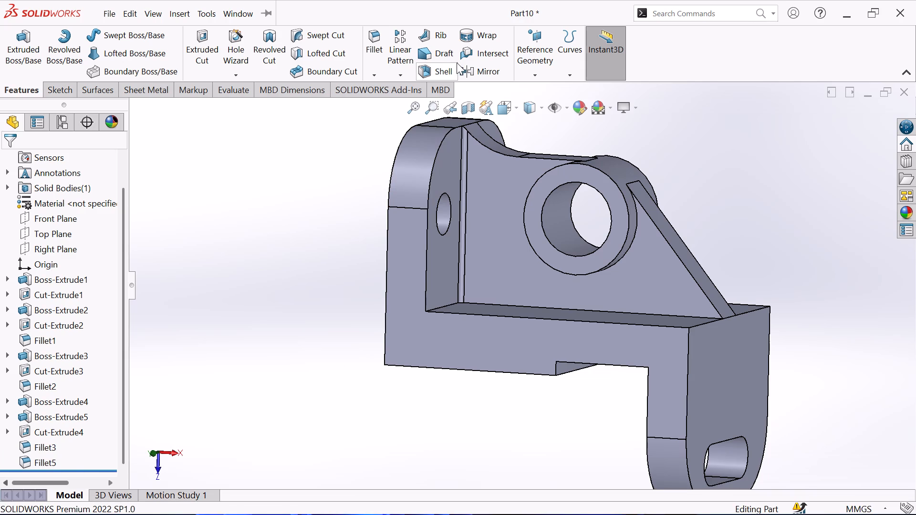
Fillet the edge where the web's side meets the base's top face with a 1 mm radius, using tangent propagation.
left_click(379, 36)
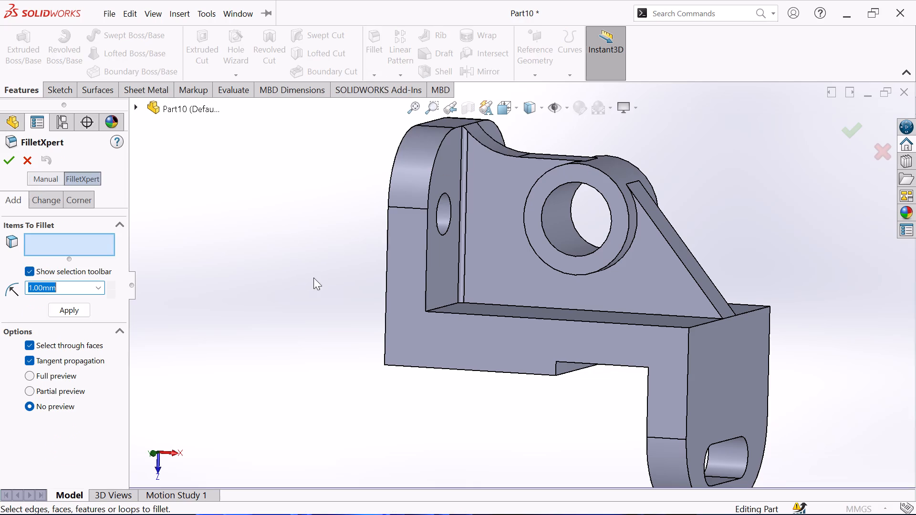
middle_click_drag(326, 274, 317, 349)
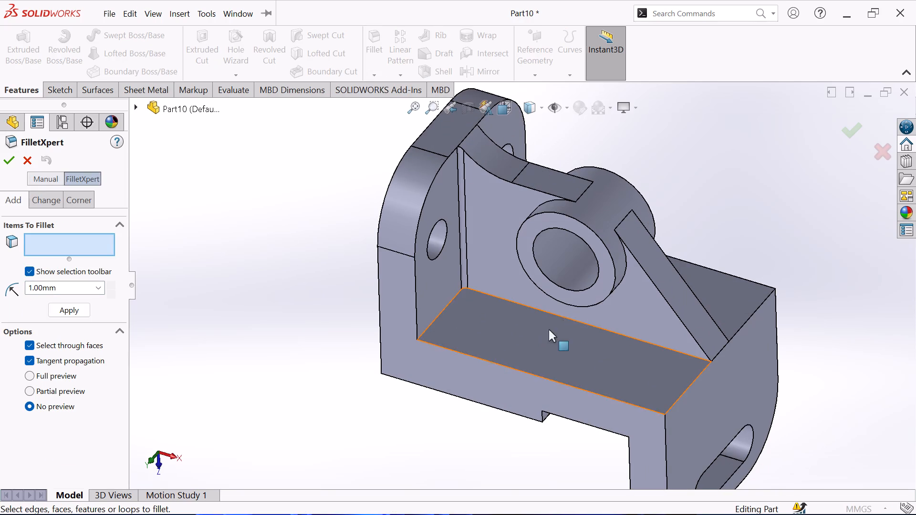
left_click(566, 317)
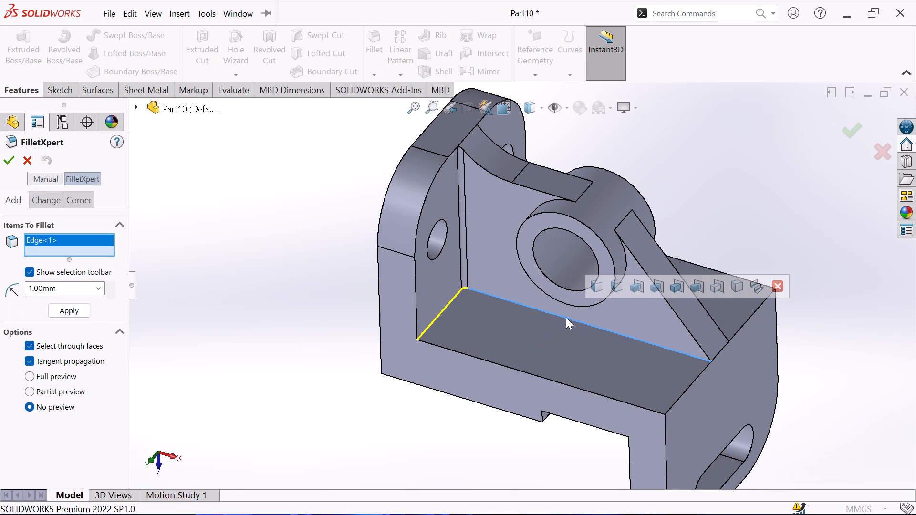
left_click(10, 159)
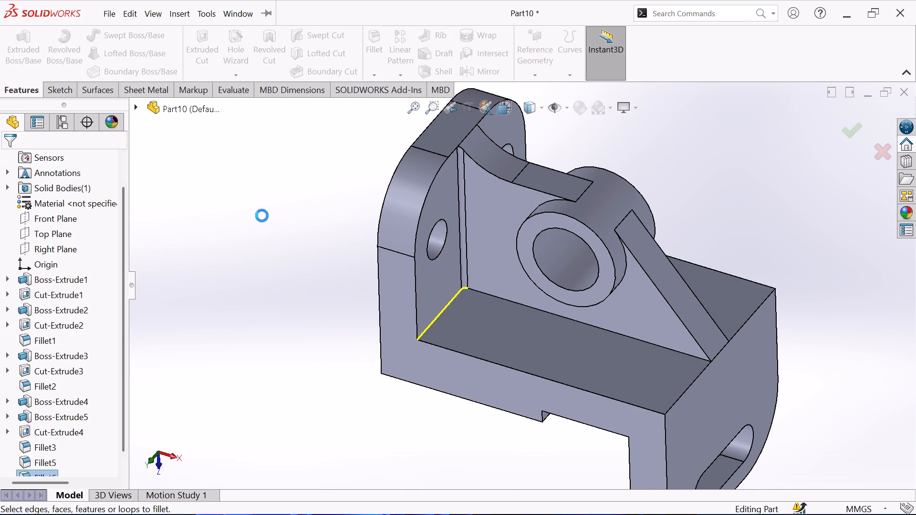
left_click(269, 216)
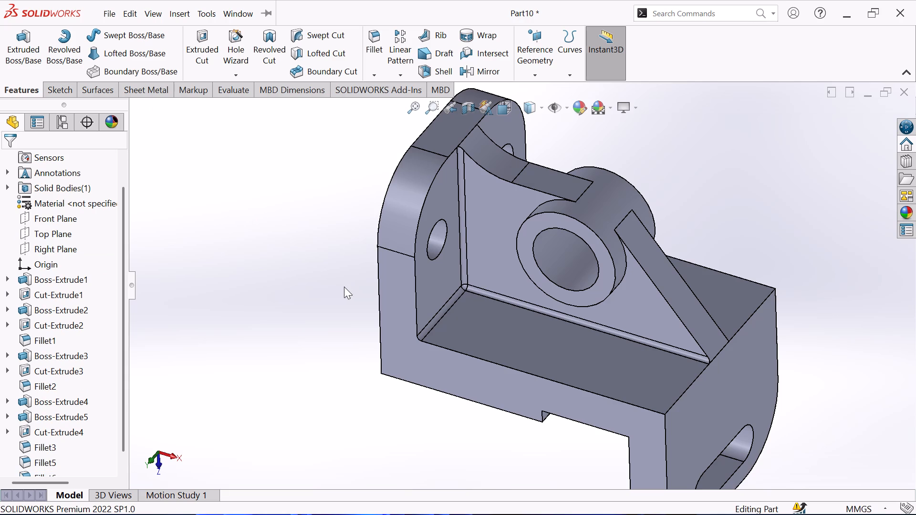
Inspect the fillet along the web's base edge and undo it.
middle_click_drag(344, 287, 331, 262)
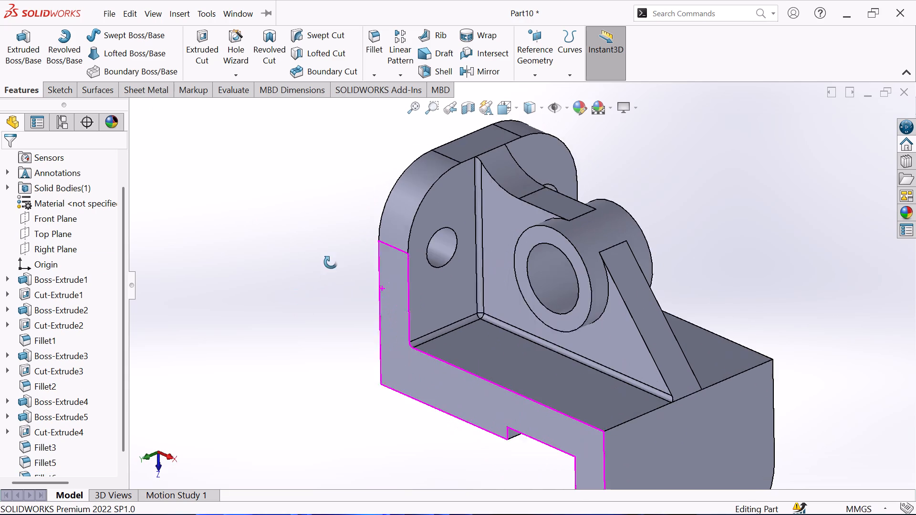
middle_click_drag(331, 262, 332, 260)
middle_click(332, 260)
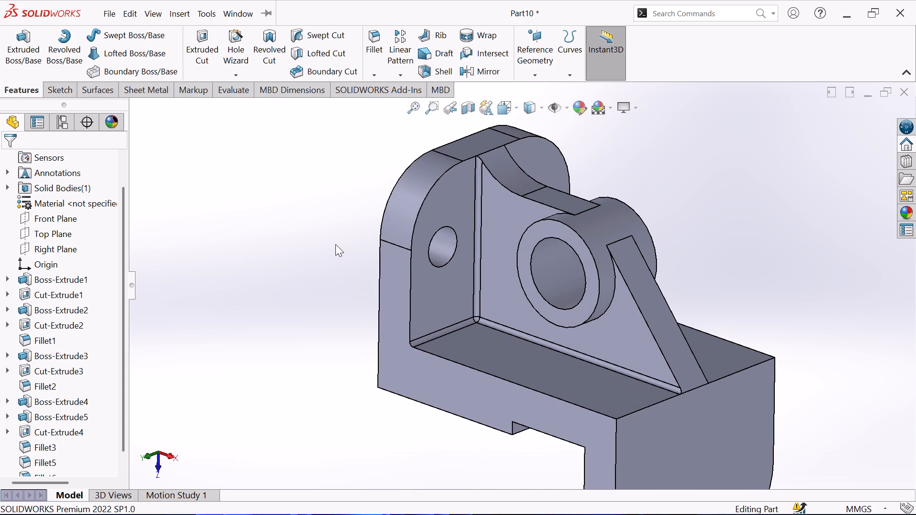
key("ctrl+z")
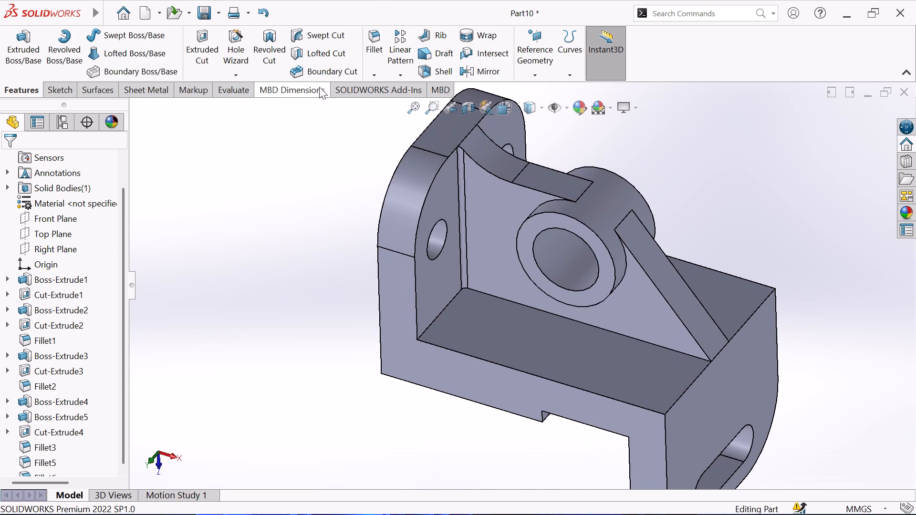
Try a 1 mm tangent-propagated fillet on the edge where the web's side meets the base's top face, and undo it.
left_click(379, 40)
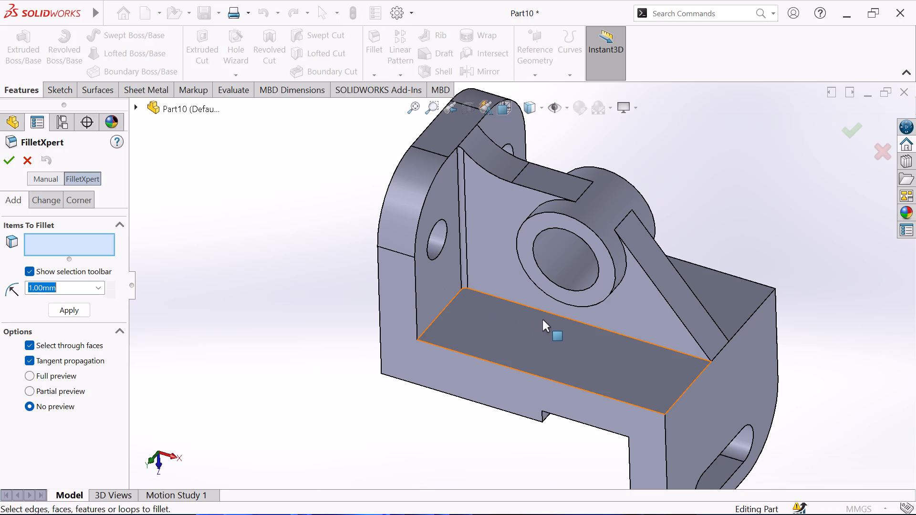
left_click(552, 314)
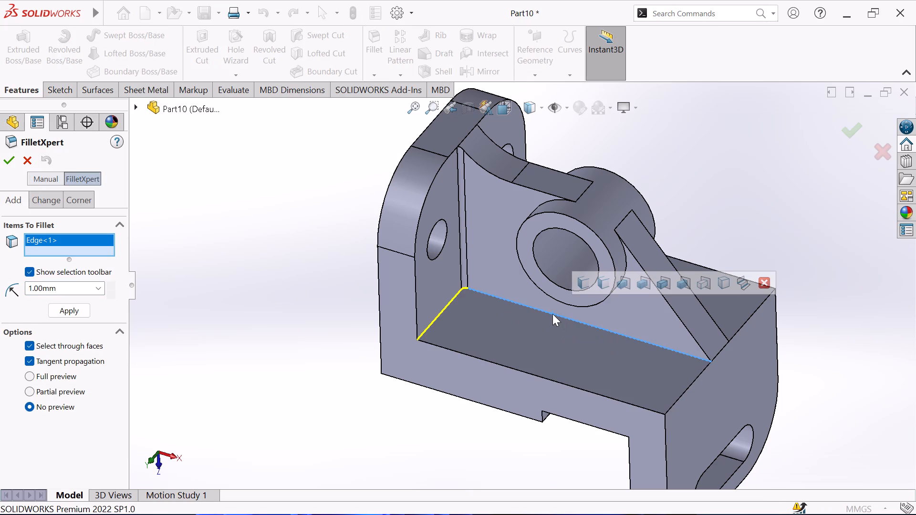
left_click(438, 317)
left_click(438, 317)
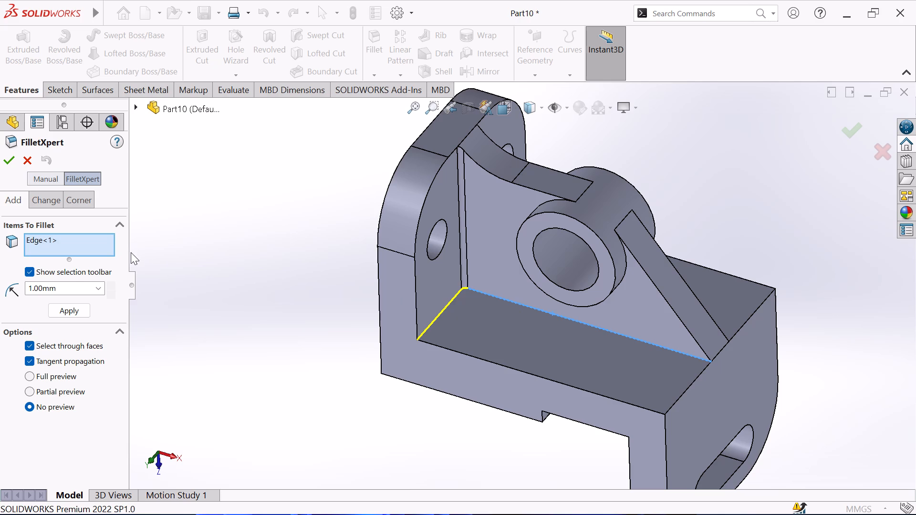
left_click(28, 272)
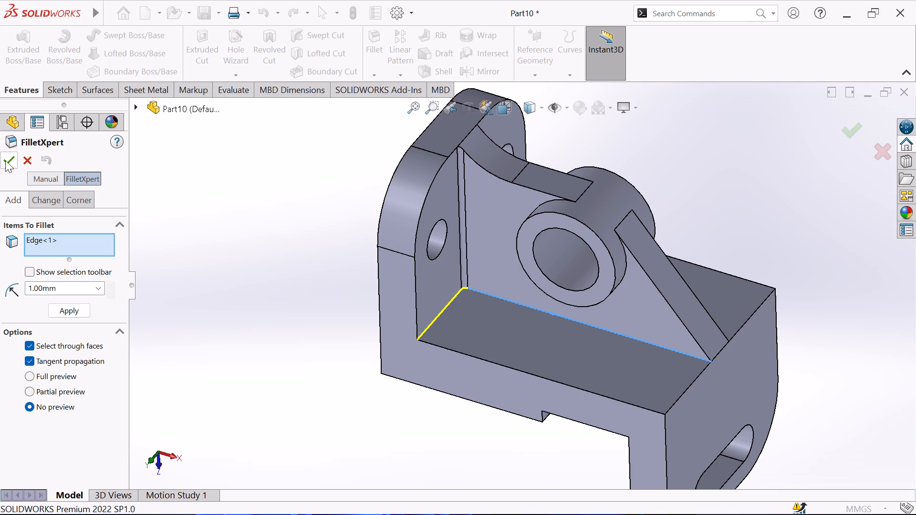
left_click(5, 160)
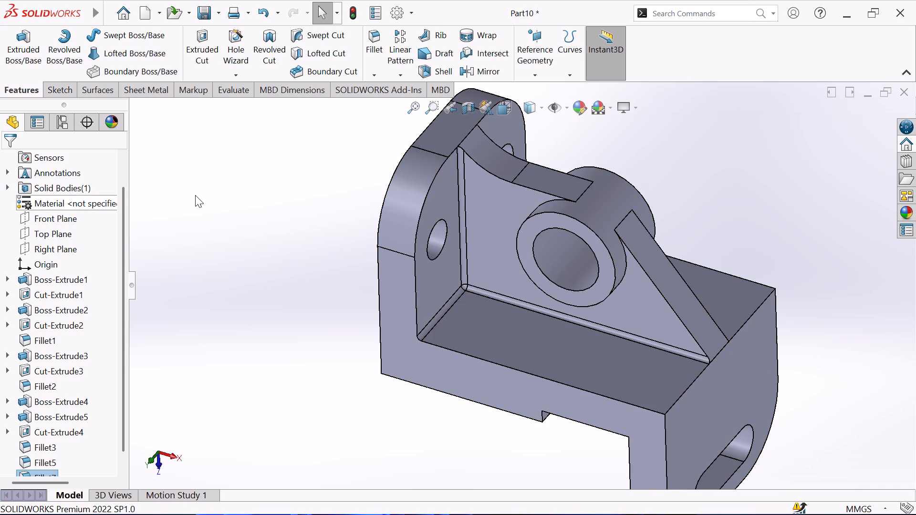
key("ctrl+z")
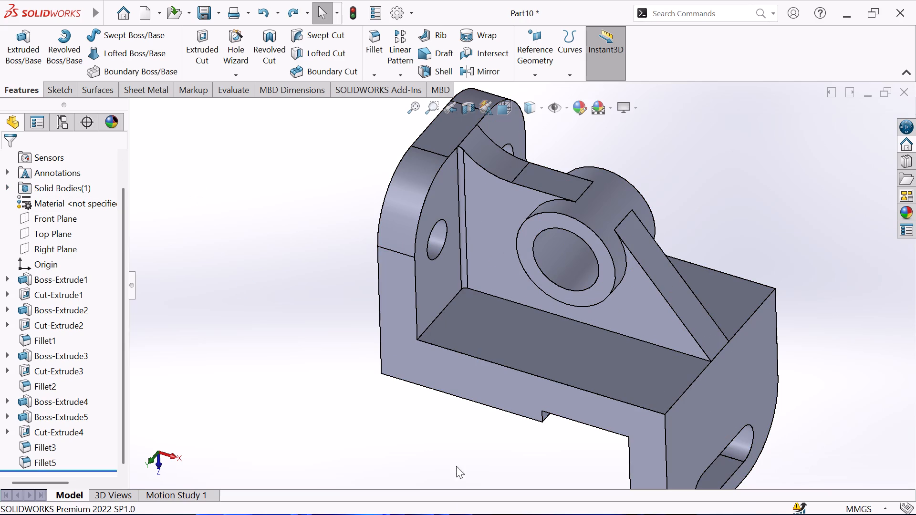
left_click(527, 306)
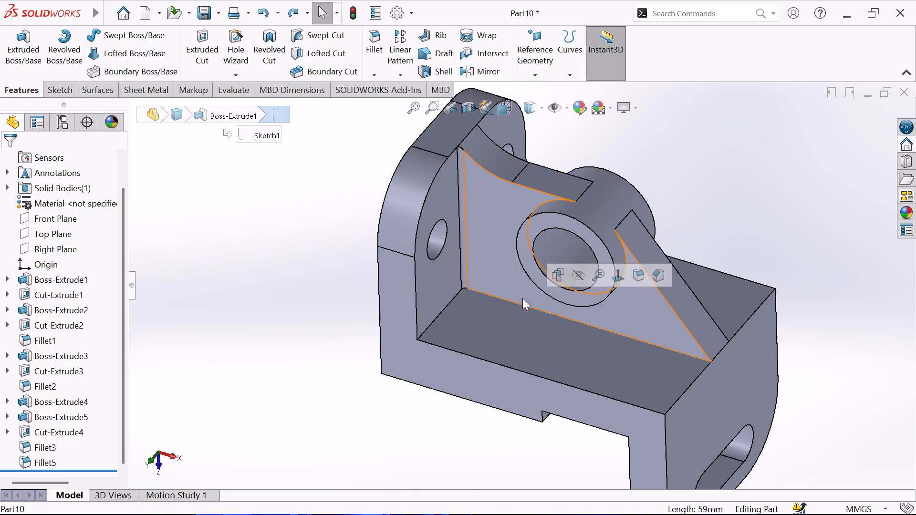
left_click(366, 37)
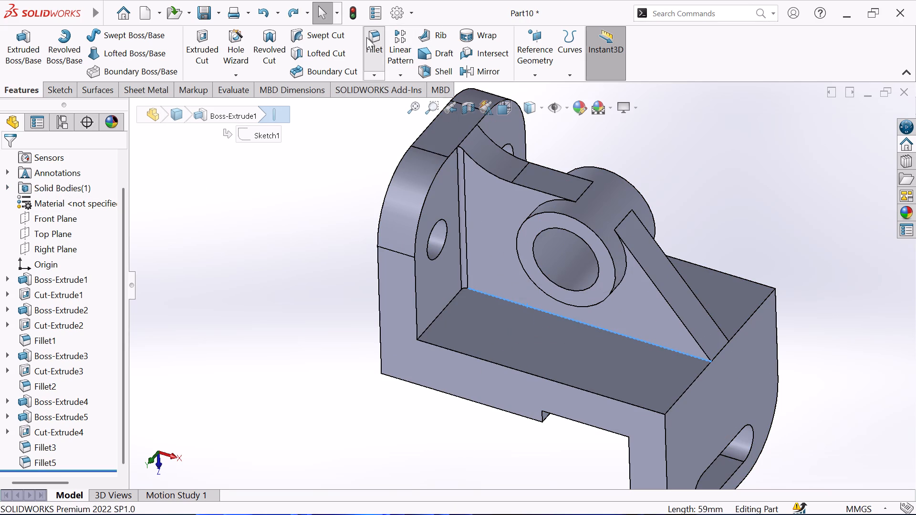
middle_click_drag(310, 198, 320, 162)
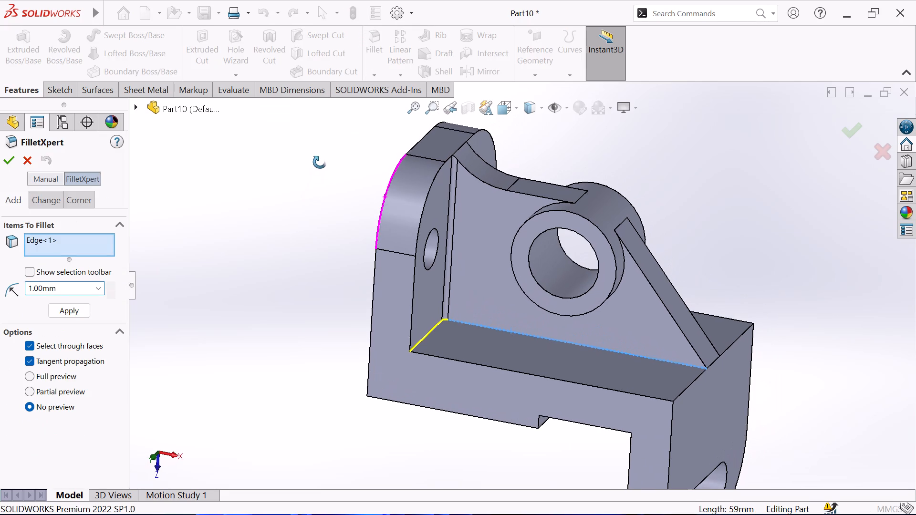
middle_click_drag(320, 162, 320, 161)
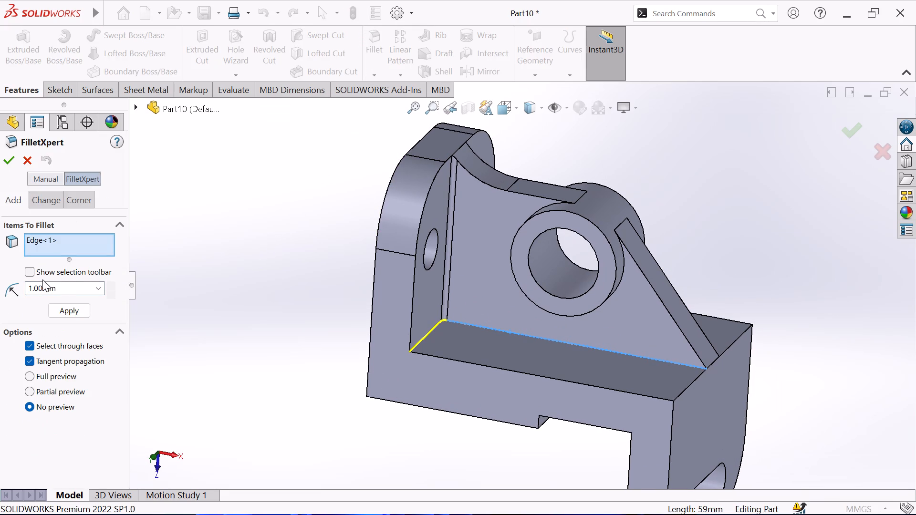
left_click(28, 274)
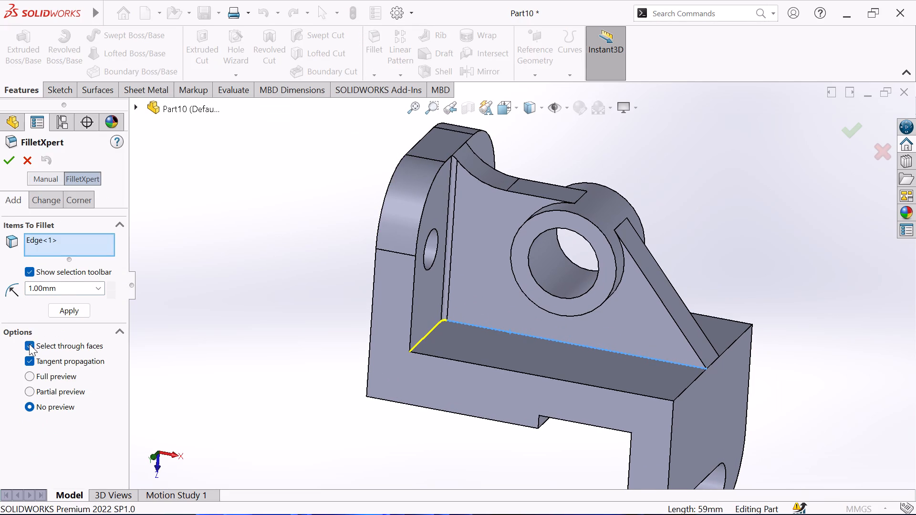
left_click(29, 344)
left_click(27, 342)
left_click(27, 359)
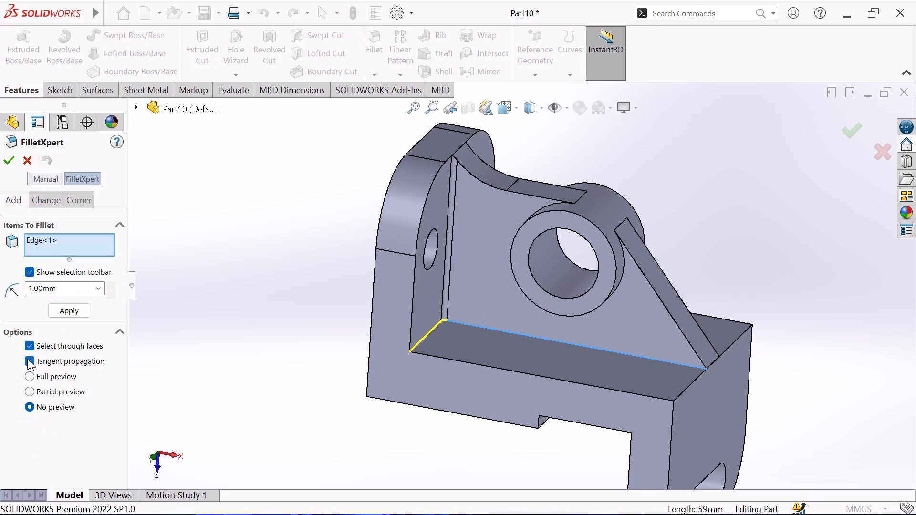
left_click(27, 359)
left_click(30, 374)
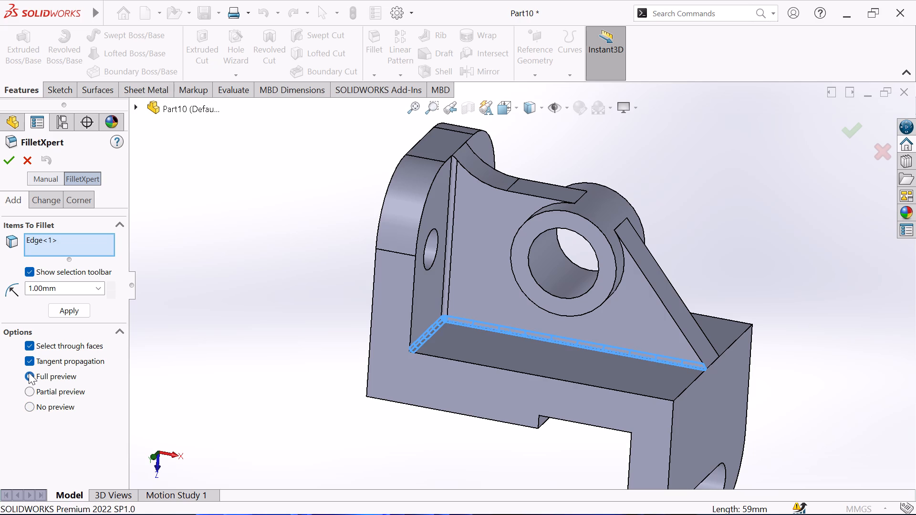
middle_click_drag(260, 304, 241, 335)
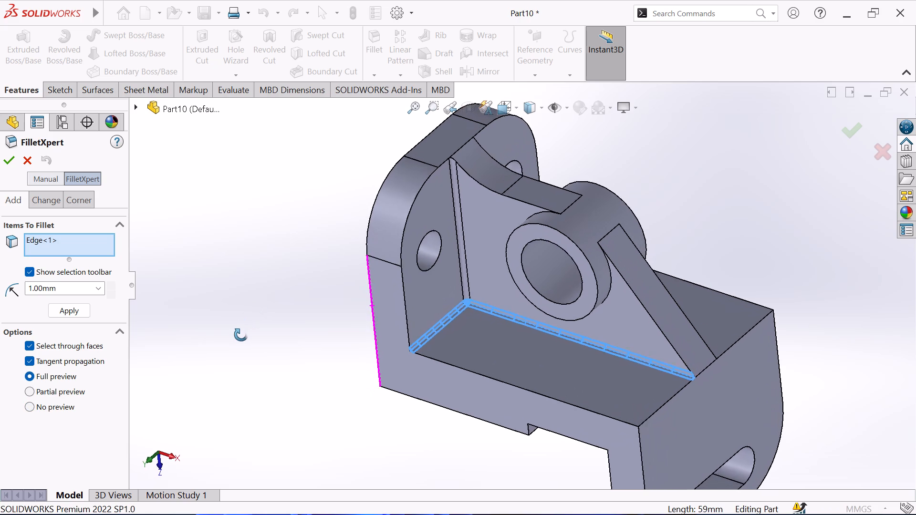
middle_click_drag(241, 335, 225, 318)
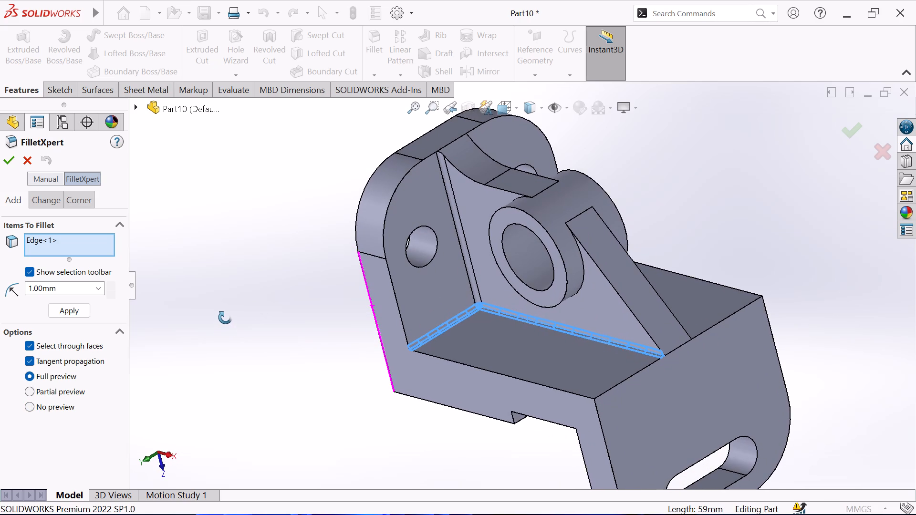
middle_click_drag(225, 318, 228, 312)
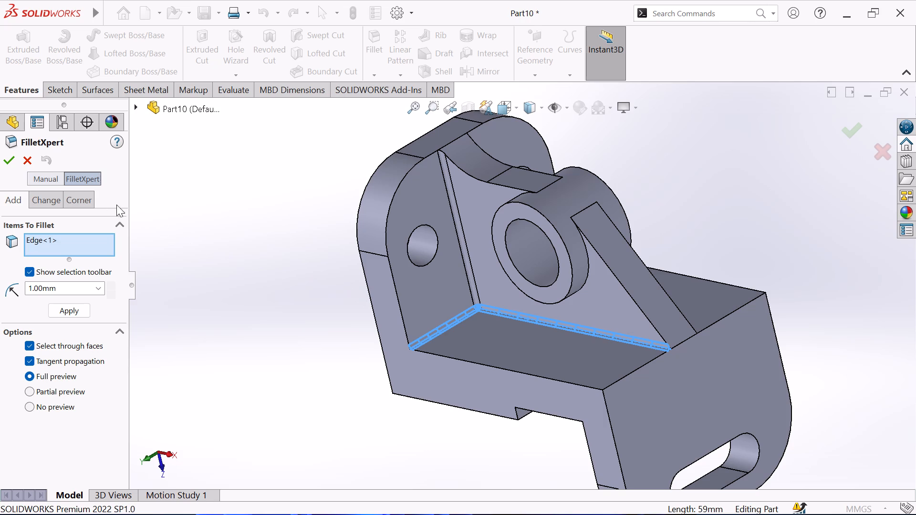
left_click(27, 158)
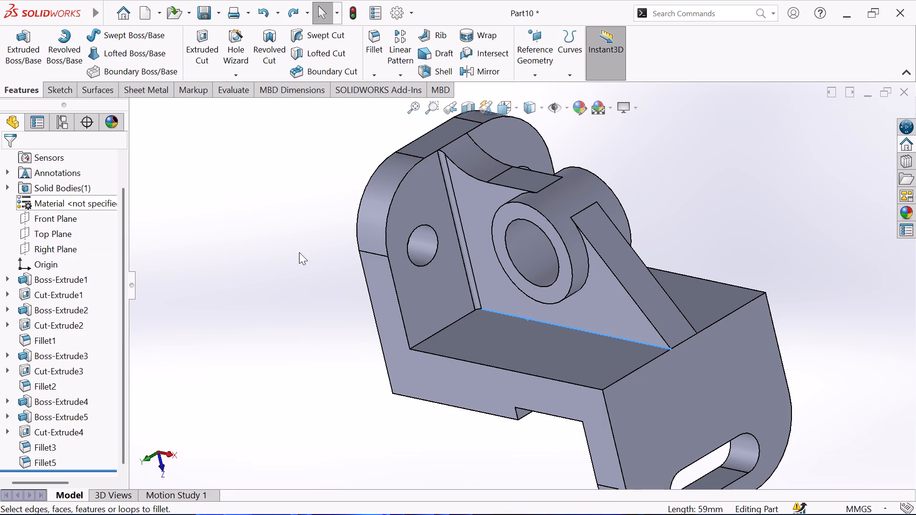
Undo the earlier deletion of the fillet between the web's far side and the two-hole flange.
key("ctrl+z")
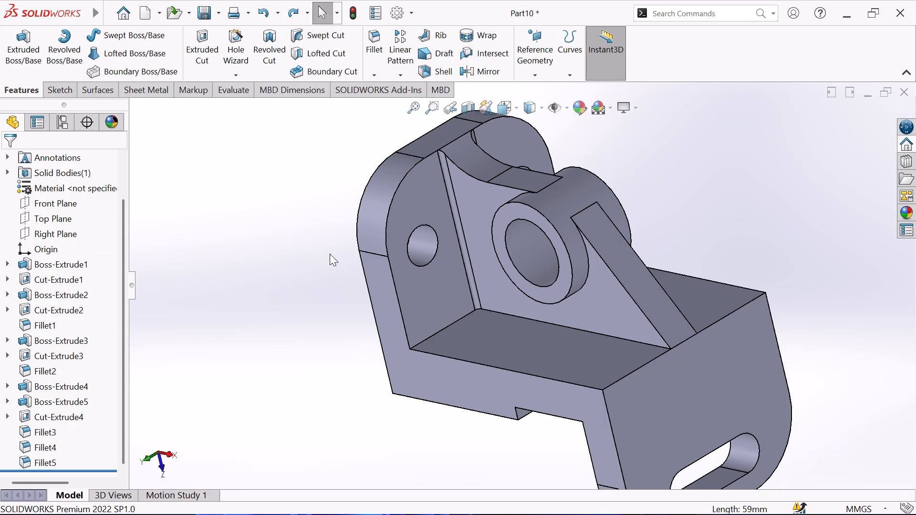
Delete the 1 mm fillet between the web's near side and the two-hole flange.
left_click(458, 227)
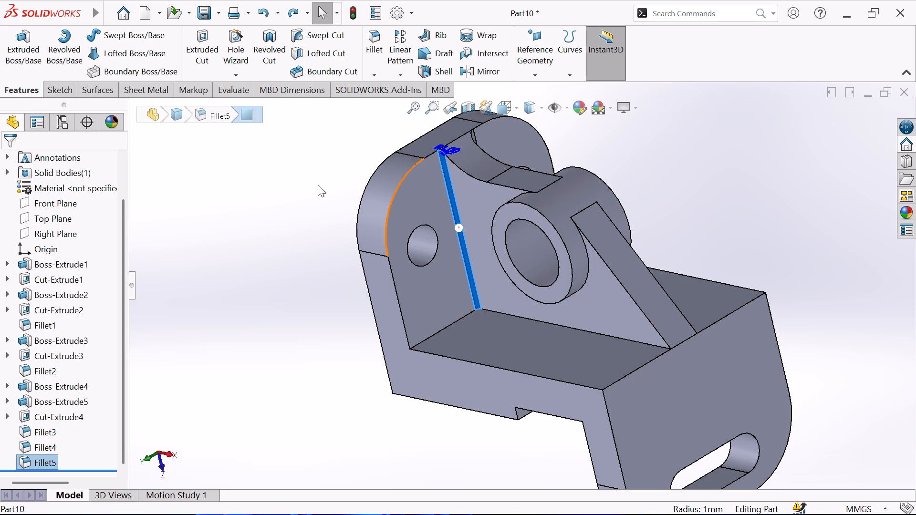
right_click(318, 185)
left_click(350, 361)
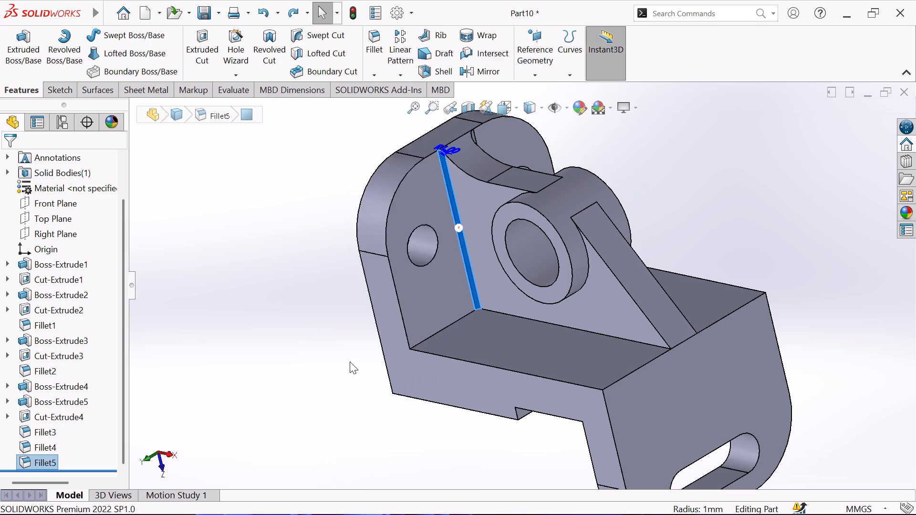
left_click(564, 96)
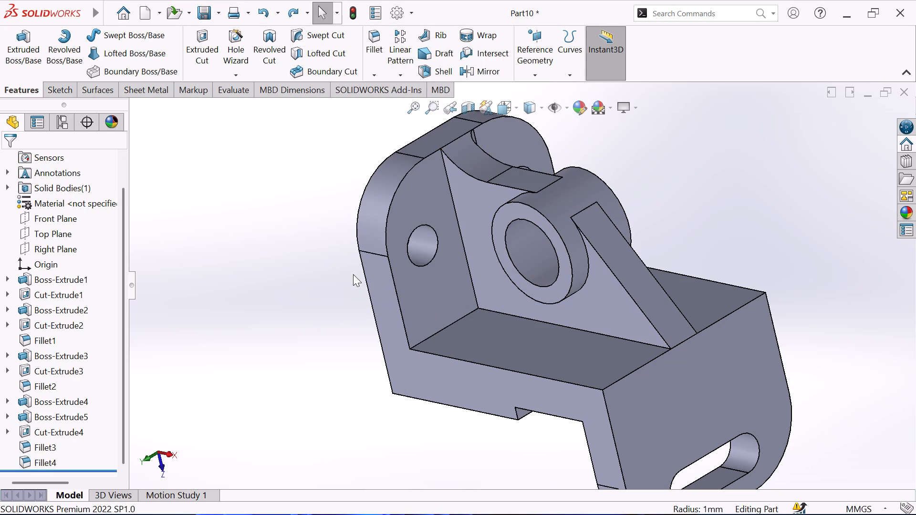
Fillet the edge where the web's near side meets the base's top face with a 1 mm radius, using tangent propagation.
left_click(375, 47)
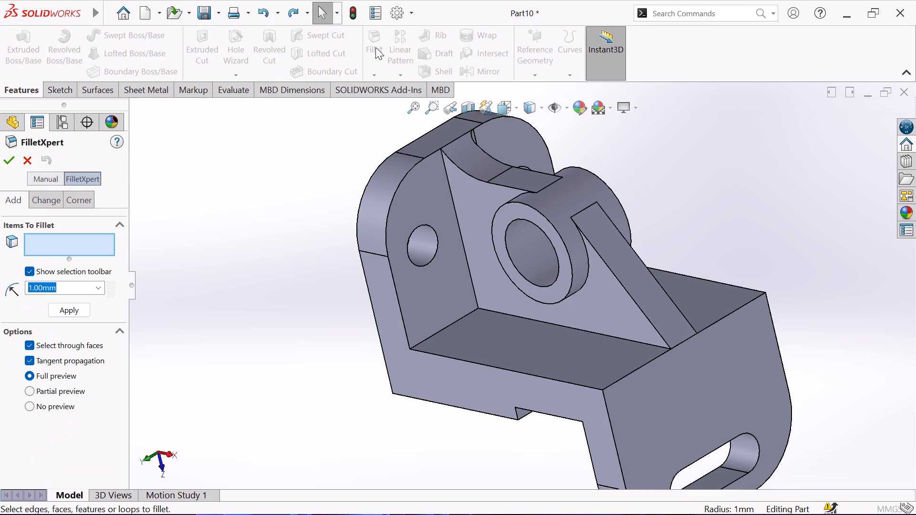
left_click(530, 319)
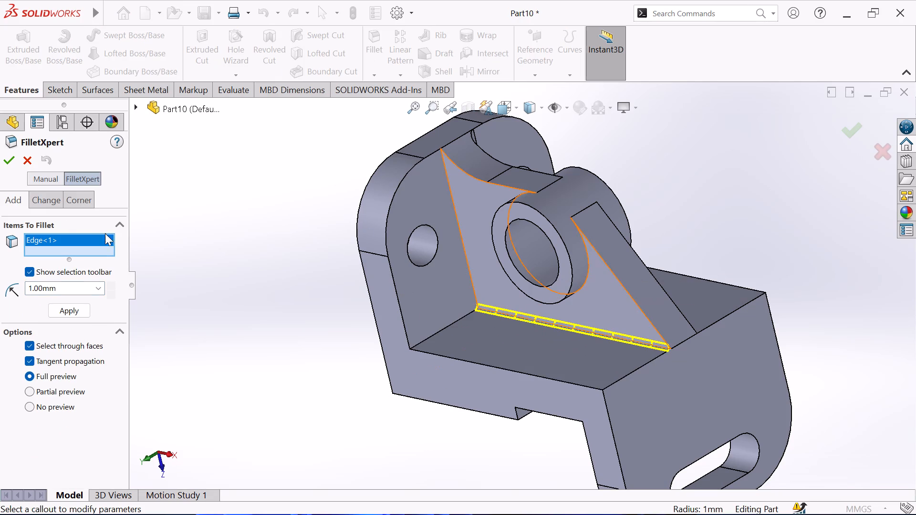
left_click(9, 157)
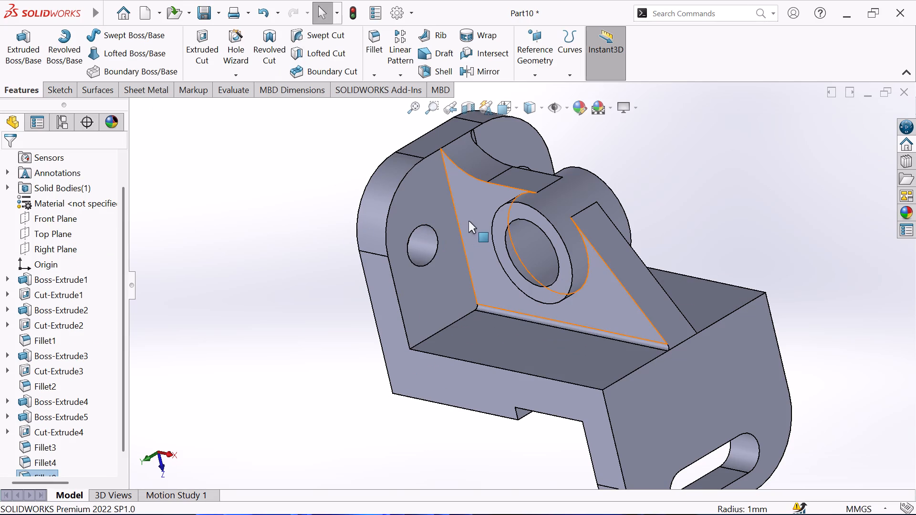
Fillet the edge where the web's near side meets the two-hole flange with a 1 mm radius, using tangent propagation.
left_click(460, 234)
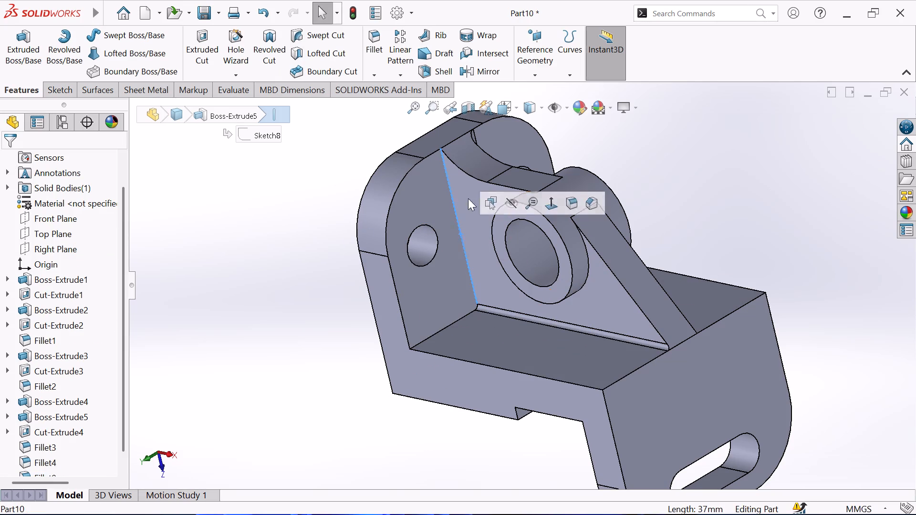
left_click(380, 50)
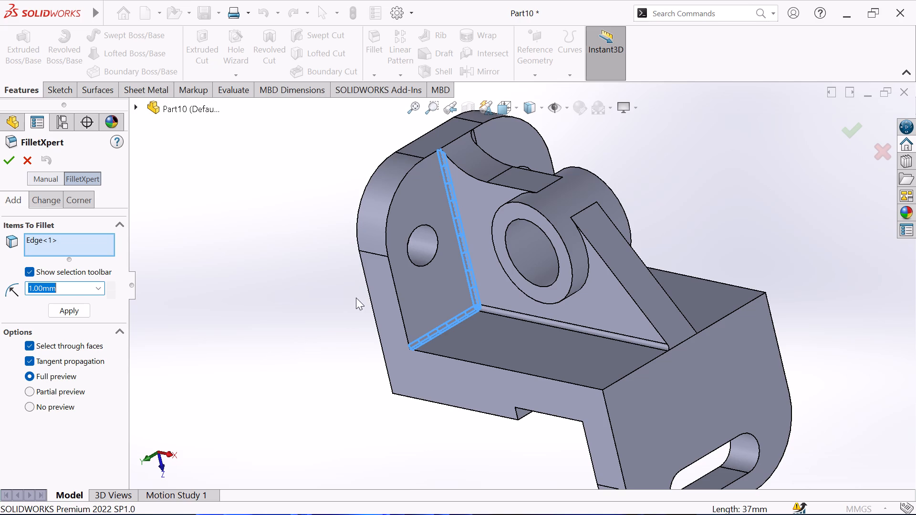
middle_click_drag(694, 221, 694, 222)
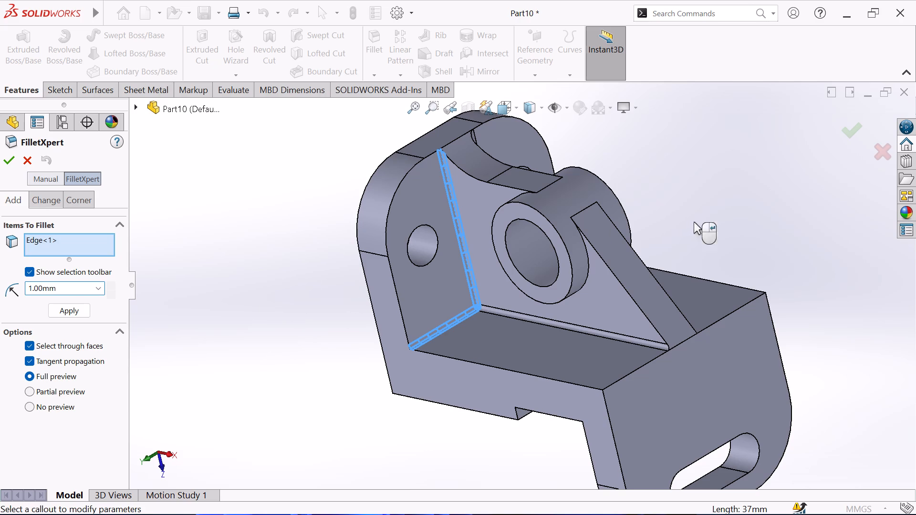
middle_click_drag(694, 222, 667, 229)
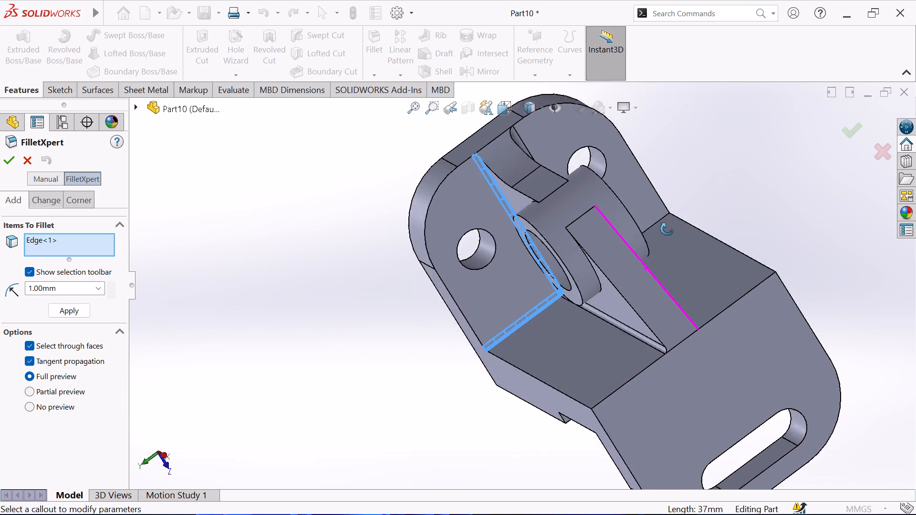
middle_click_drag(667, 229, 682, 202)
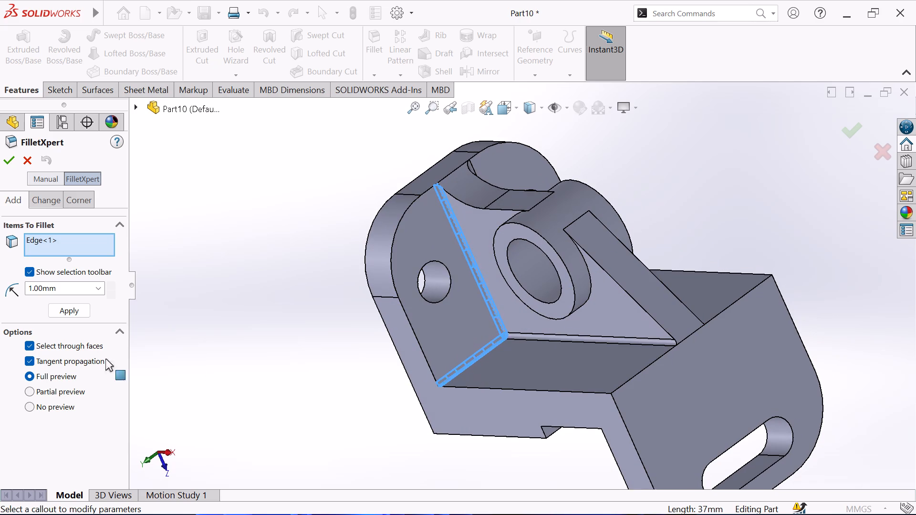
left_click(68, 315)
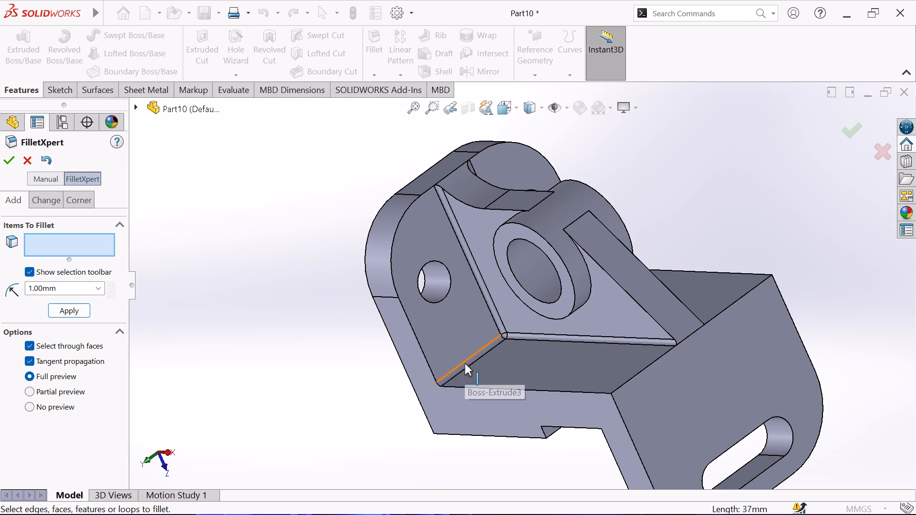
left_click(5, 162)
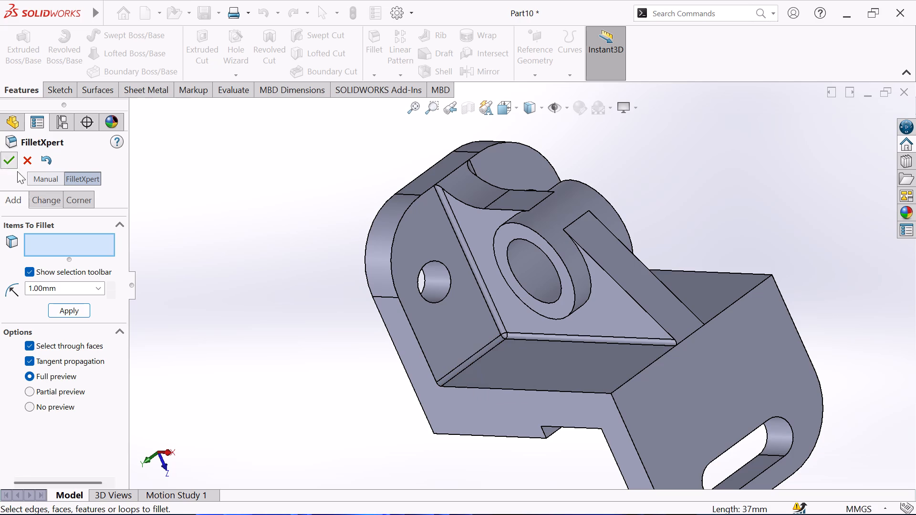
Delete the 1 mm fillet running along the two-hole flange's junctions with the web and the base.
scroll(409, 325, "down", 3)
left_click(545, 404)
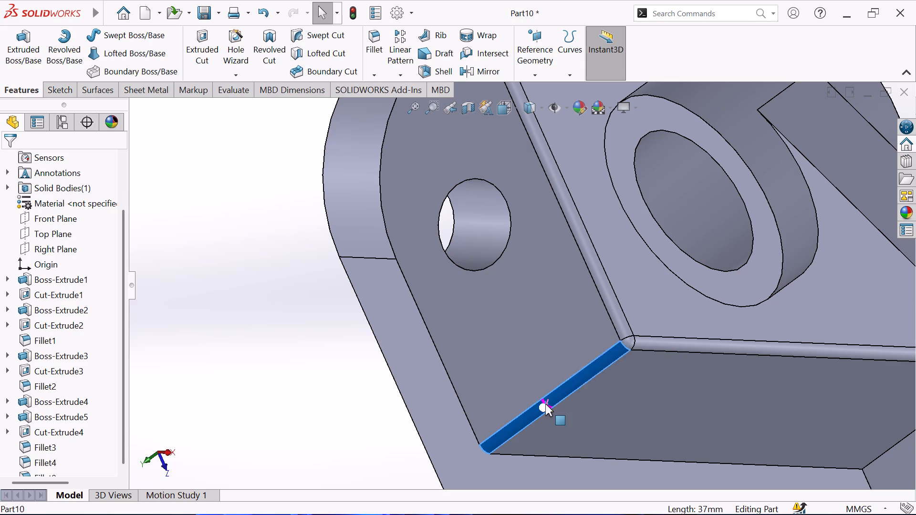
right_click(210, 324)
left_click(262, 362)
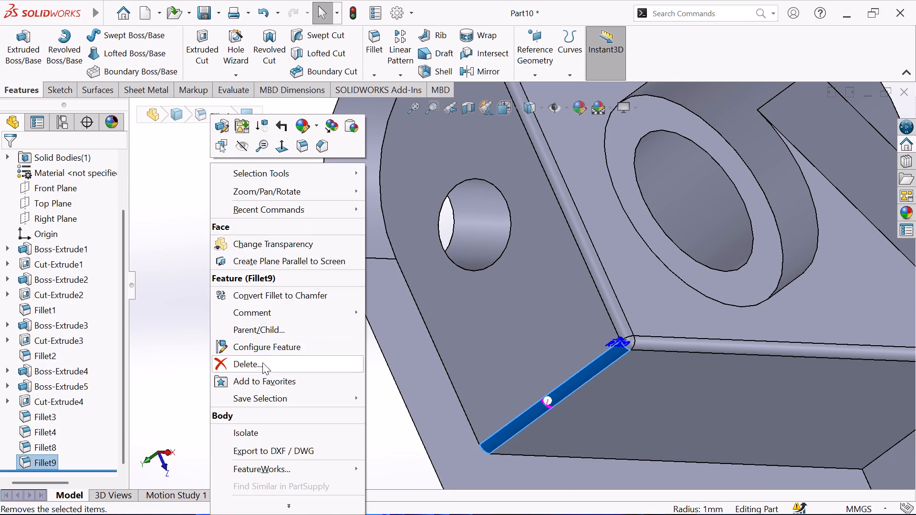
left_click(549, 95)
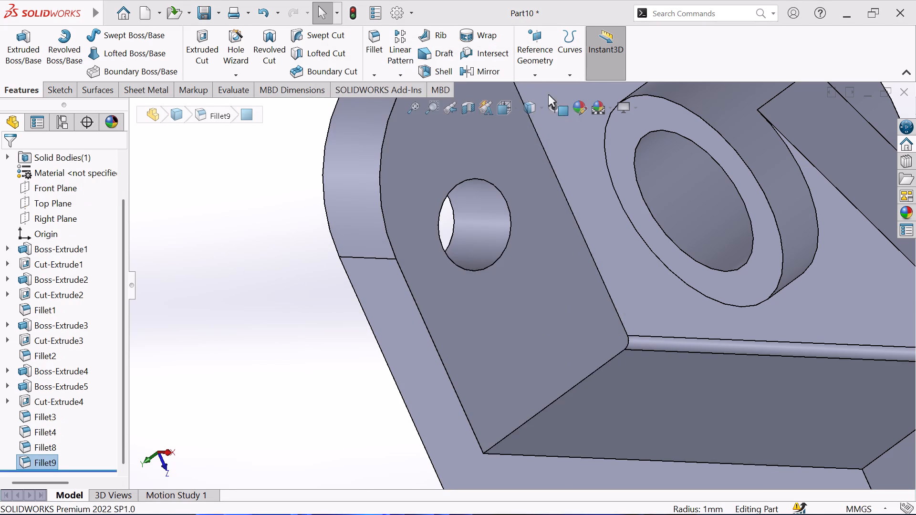
Fillet the edge where the web's near side meets the two-hole flange with a 1 mm radius, with select through faces and tangent propagation off.
scroll(423, 297, "up", 2)
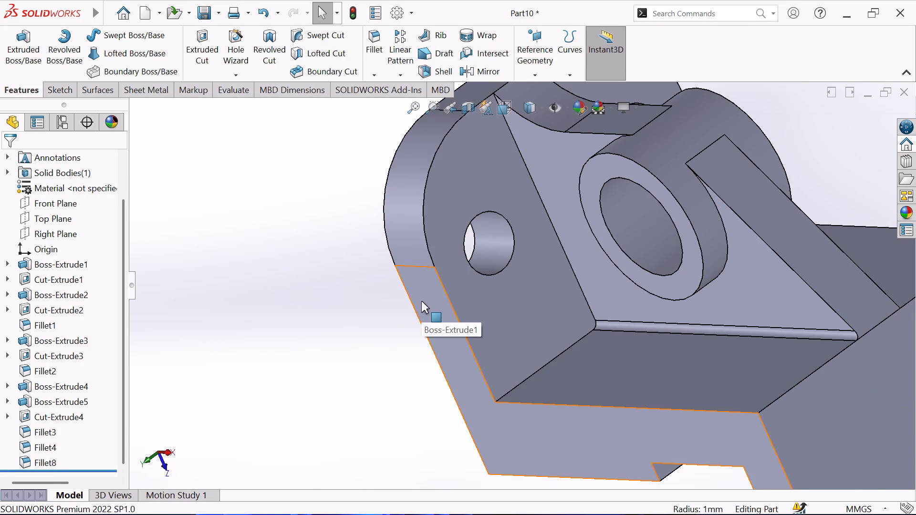
scroll(422, 300, "up", 1)
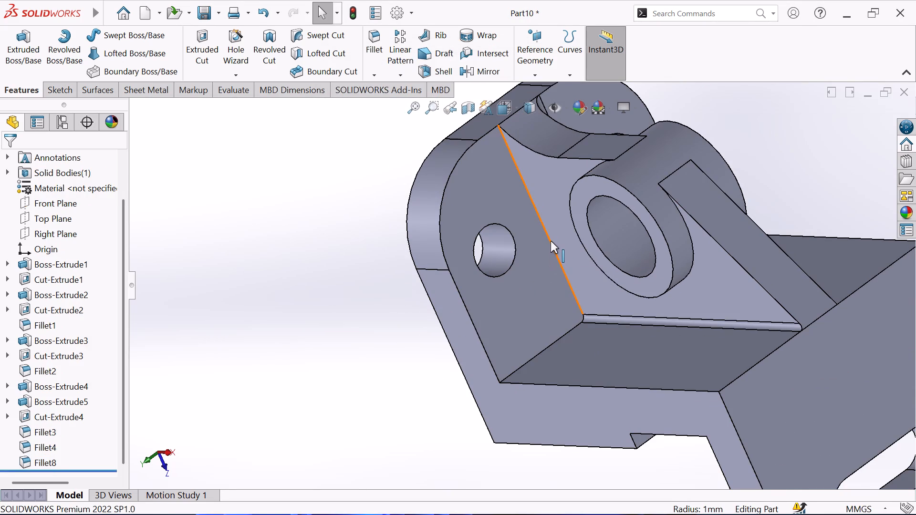
left_click(551, 241)
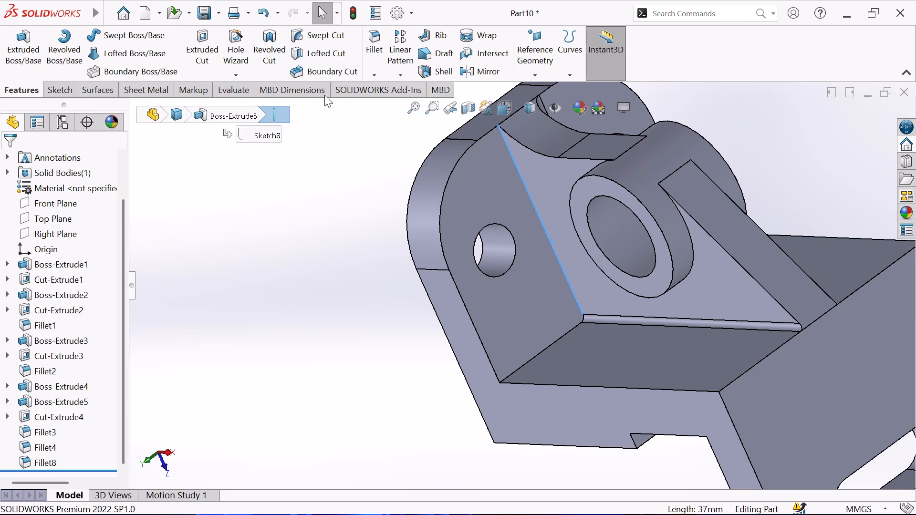
left_click(371, 47)
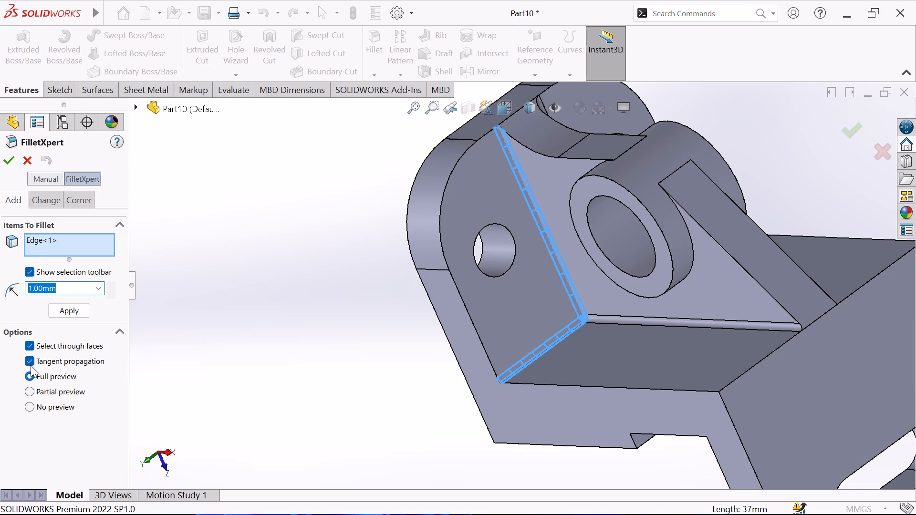
left_click(32, 336)
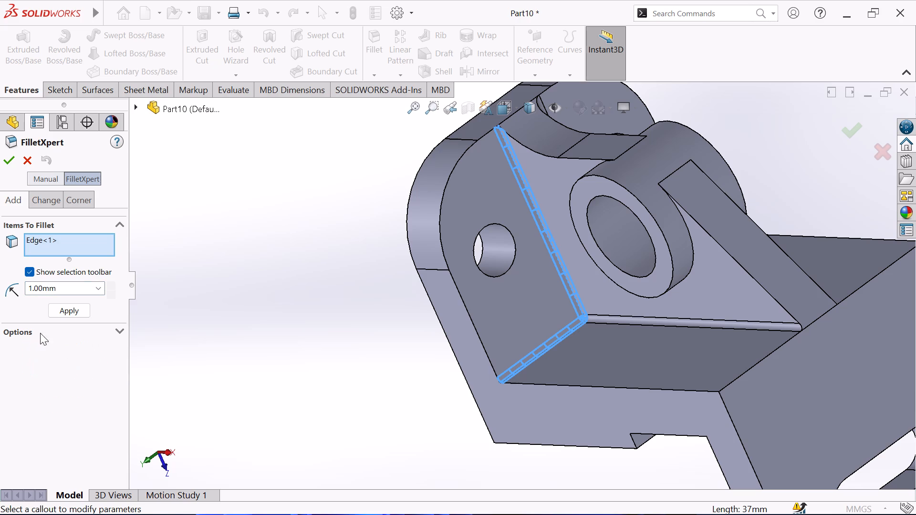
left_click(133, 330)
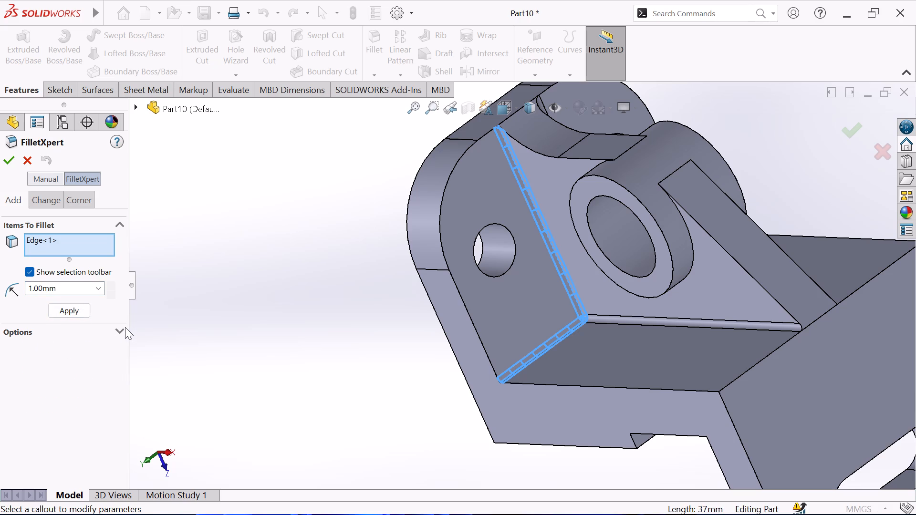
left_click(125, 327)
left_click(122, 333)
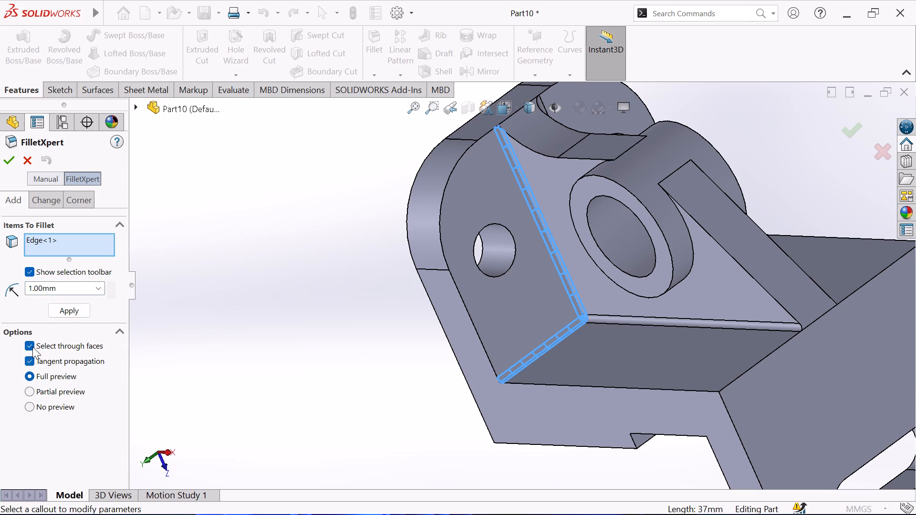
left_click(33, 345)
left_click(30, 377)
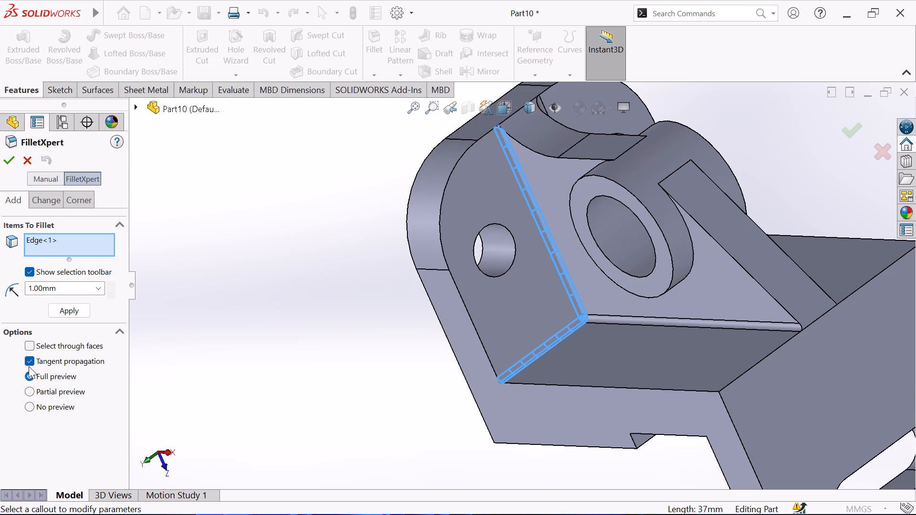
left_click(29, 361)
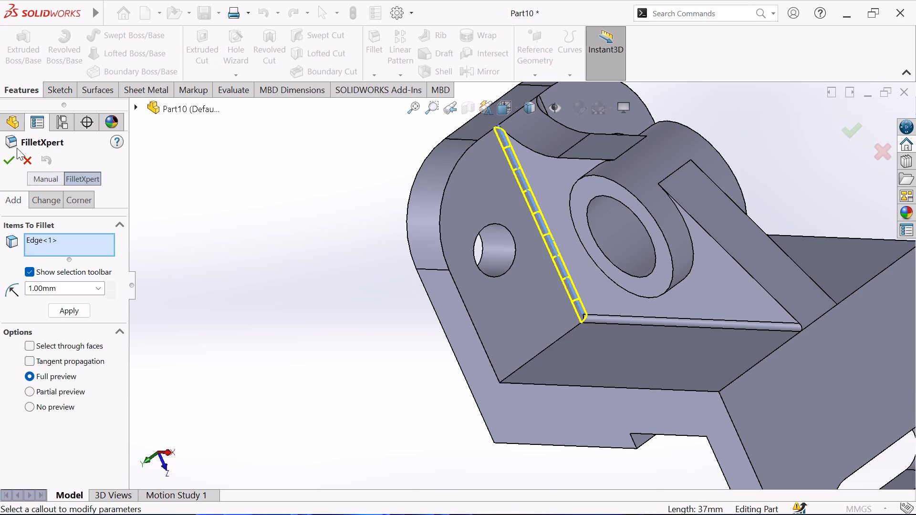
left_click(9, 160)
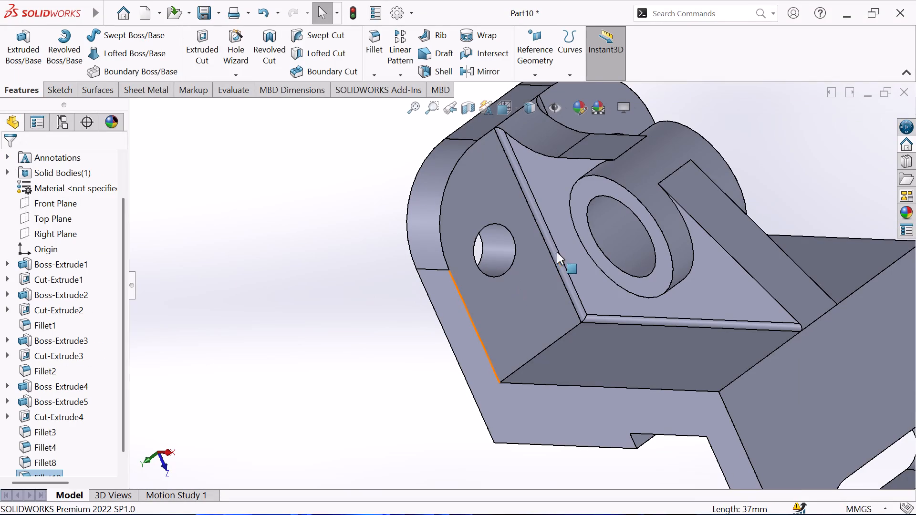
Examine the bracket's web fillets, boss and both flanges from several sides.
scroll(614, 268, "up", 2)
middle_click_drag(731, 239, 656, 304)
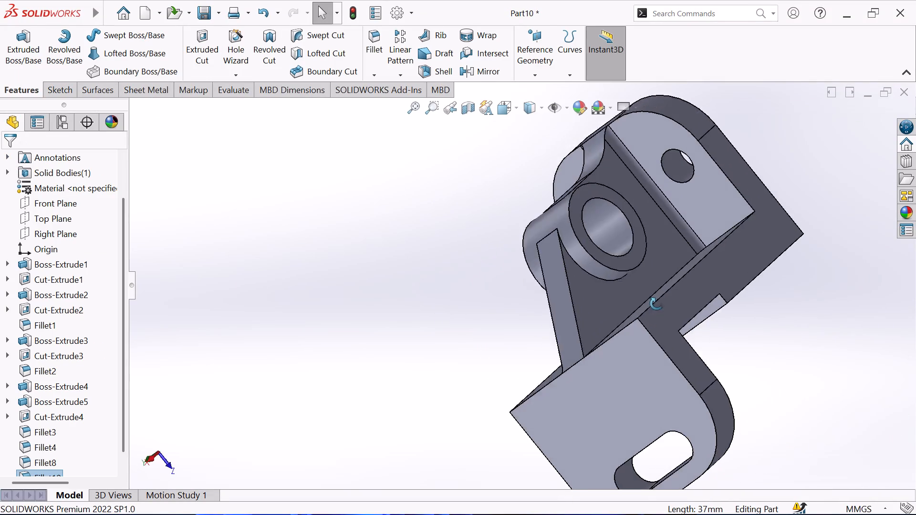
middle_click_drag(656, 304, 681, 324)
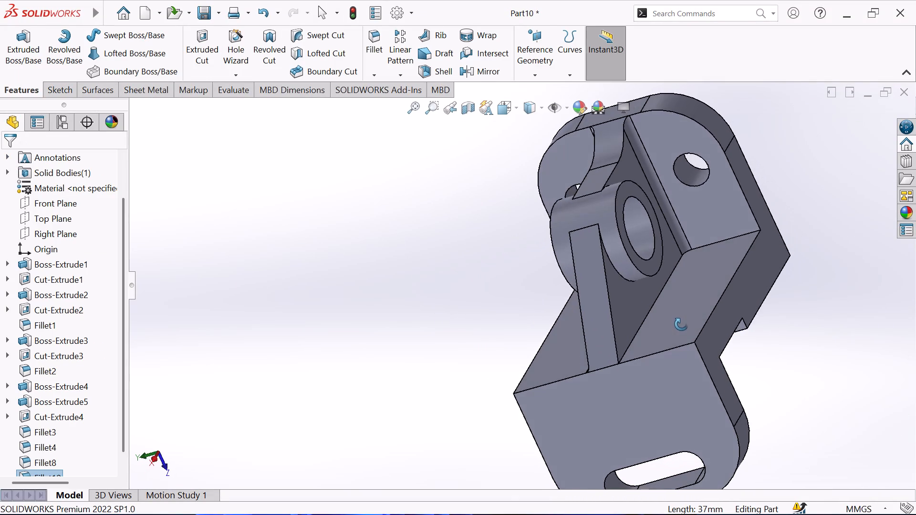
middle_click_drag(681, 324, 682, 321)
middle_click_drag(577, 372, 603, 317)
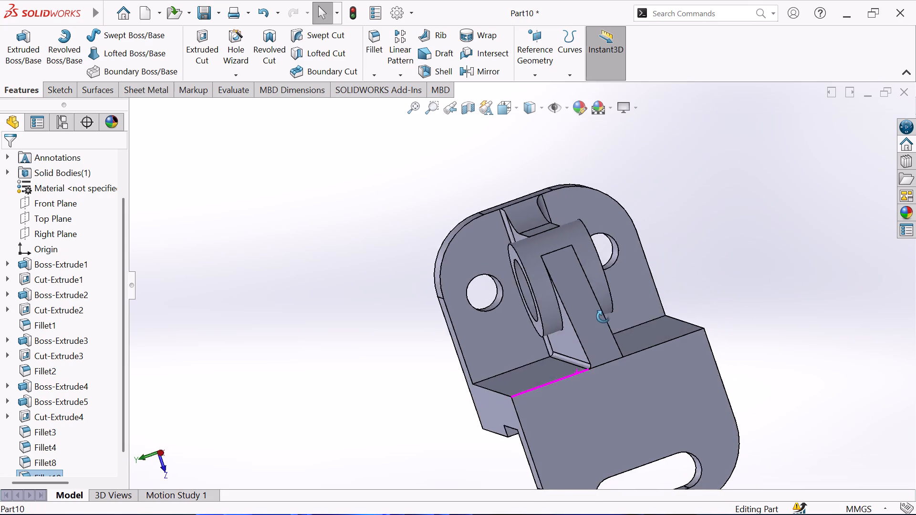
middle_click_drag(603, 317, 607, 315)
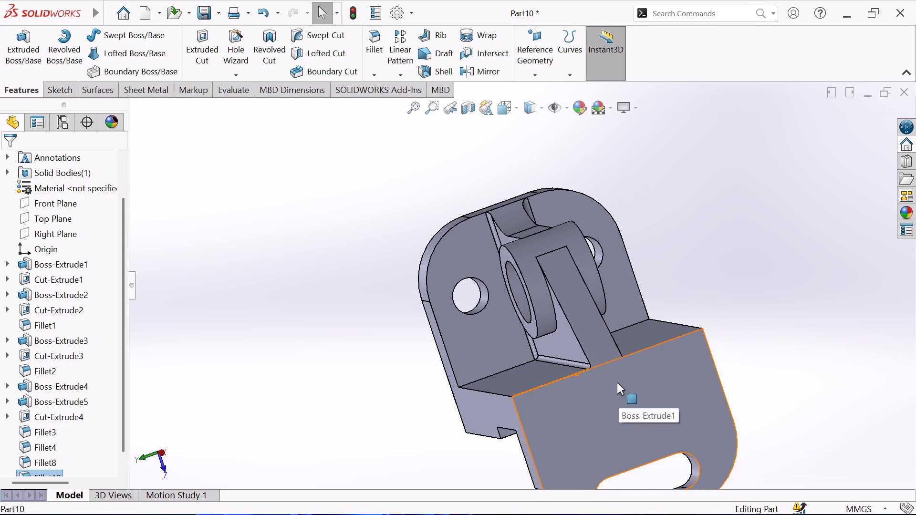
scroll(617, 382, "up", 1)
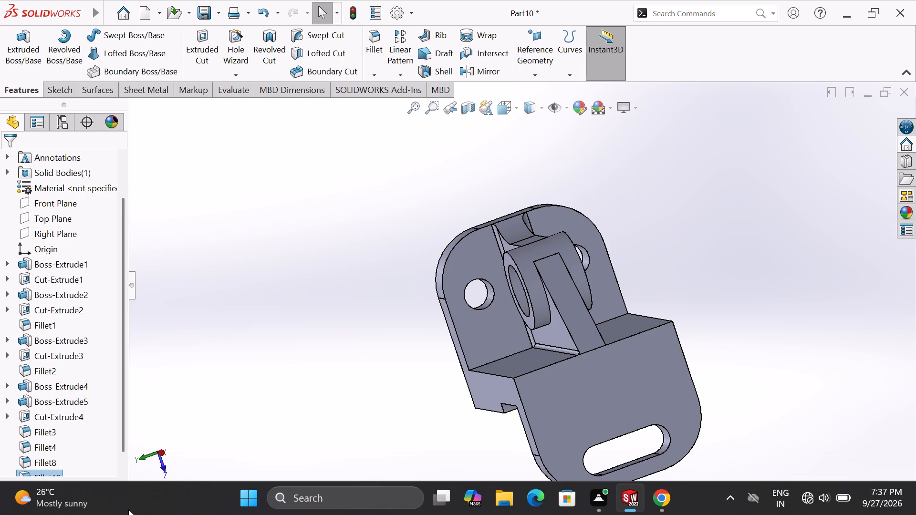
scroll(337, 454, "up", 2)
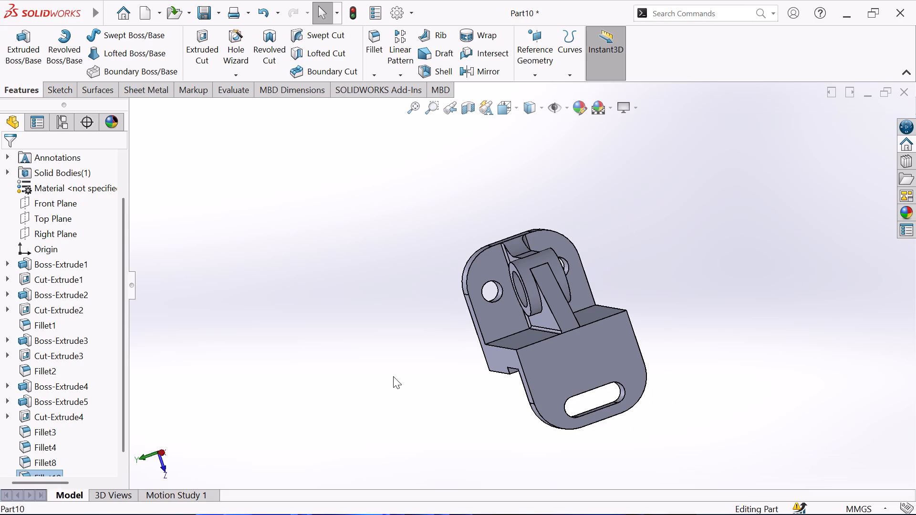
middle_click_drag(383, 379, 300, 514)
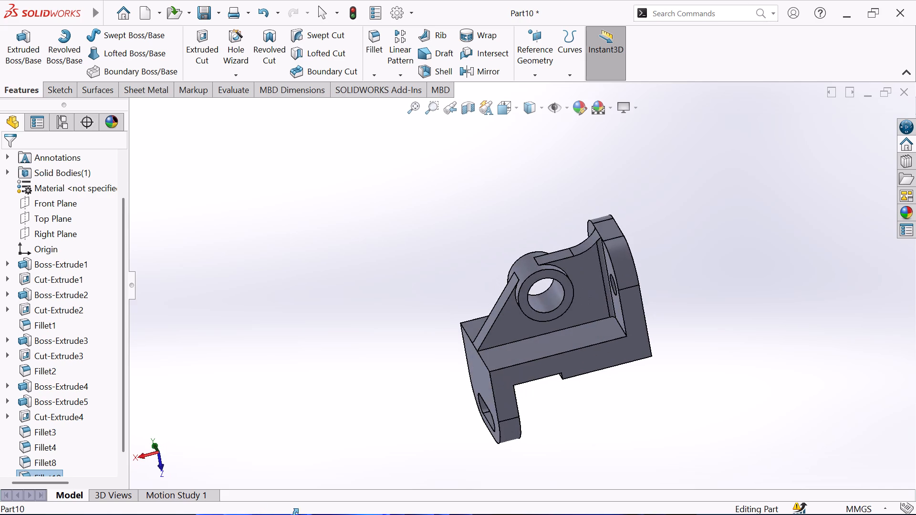
middle_click_drag(300, 514, 300, 514)
scroll(489, 361, "down", 2)
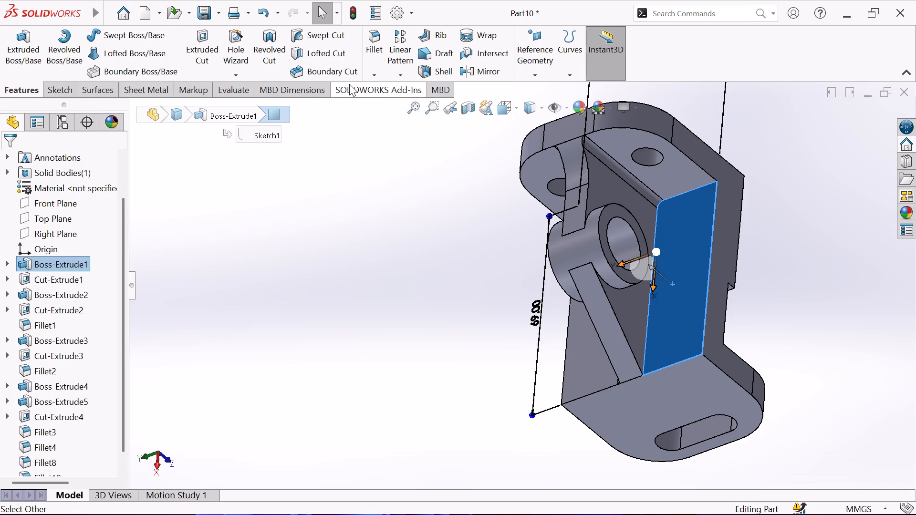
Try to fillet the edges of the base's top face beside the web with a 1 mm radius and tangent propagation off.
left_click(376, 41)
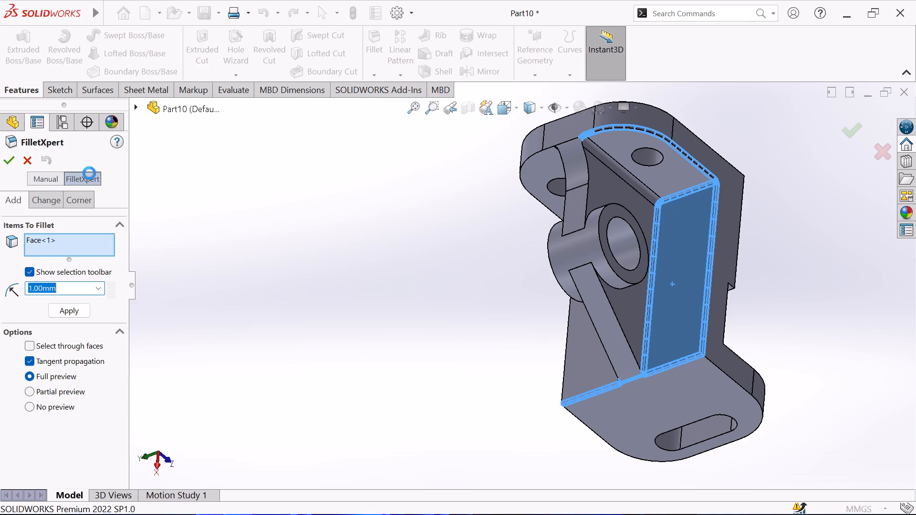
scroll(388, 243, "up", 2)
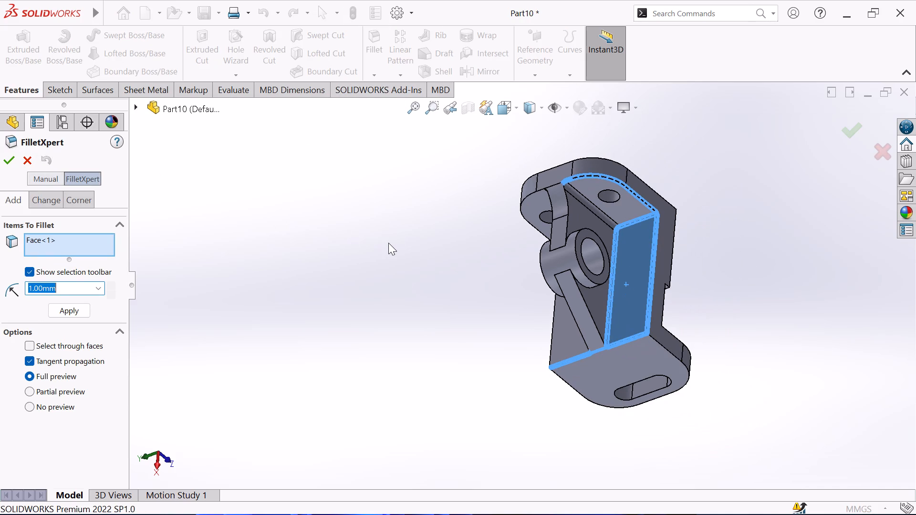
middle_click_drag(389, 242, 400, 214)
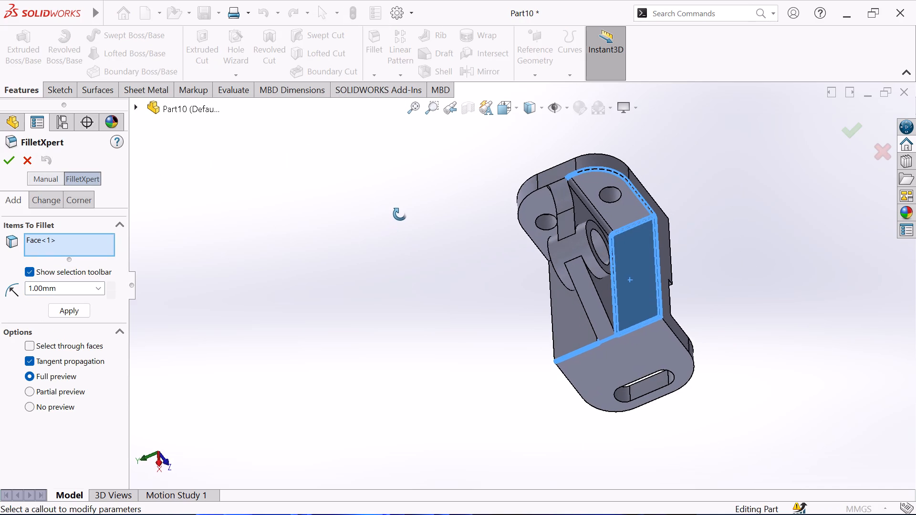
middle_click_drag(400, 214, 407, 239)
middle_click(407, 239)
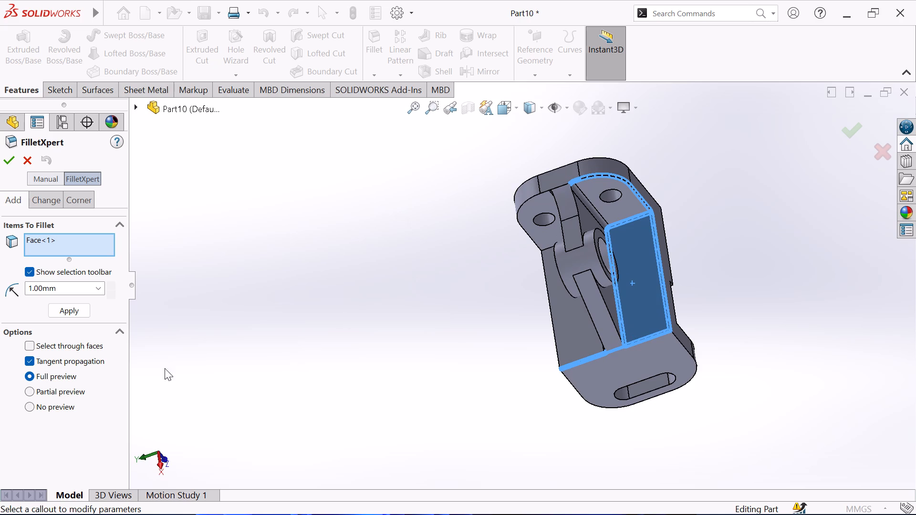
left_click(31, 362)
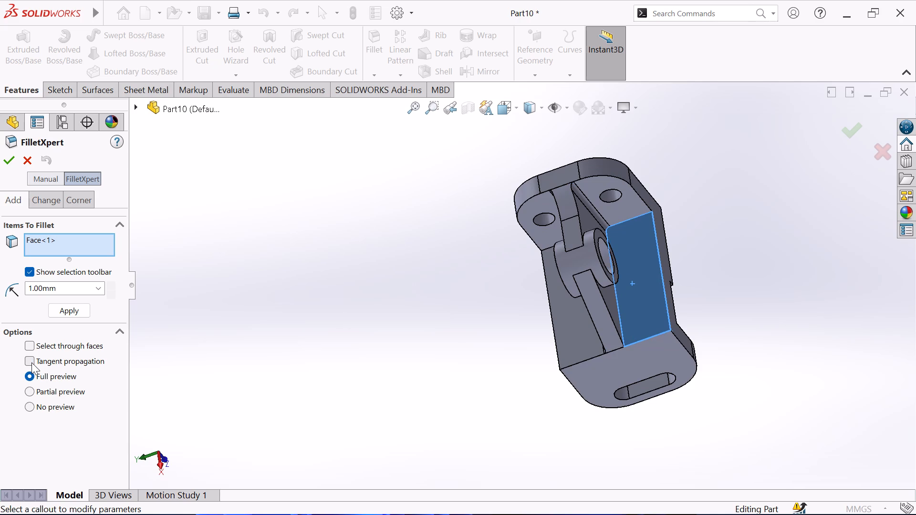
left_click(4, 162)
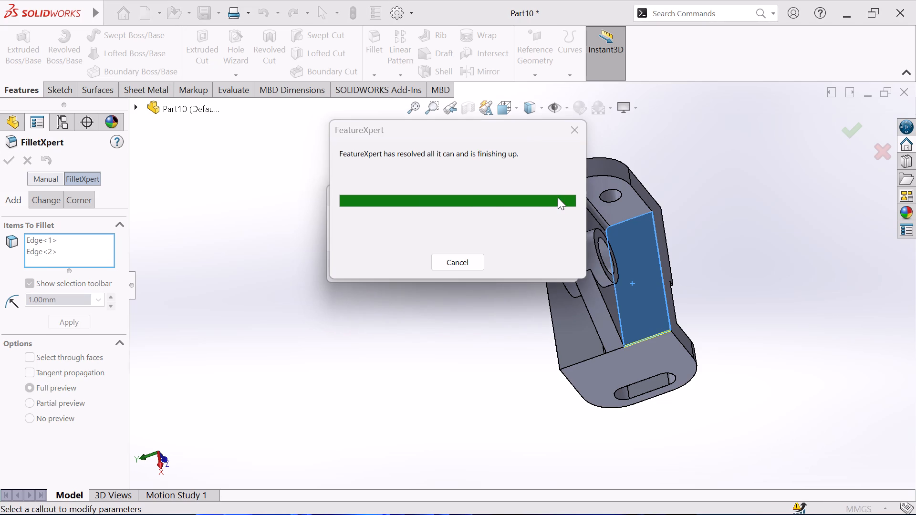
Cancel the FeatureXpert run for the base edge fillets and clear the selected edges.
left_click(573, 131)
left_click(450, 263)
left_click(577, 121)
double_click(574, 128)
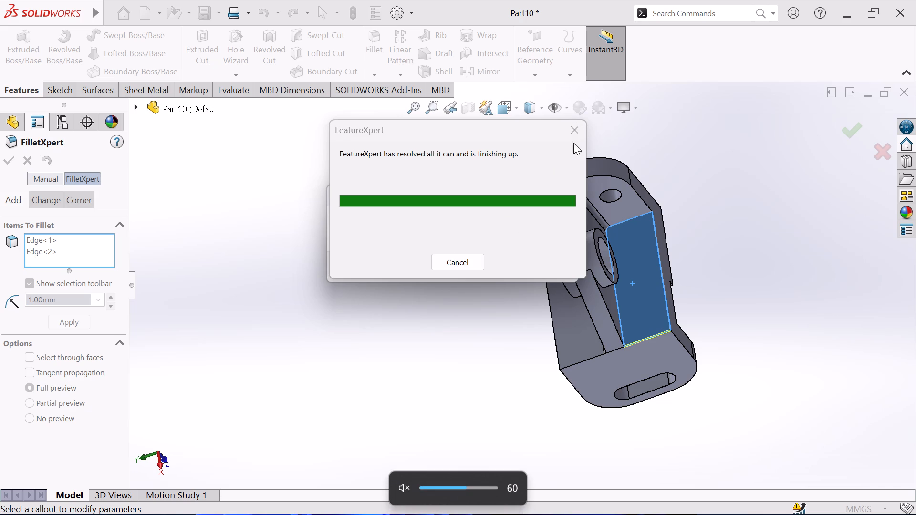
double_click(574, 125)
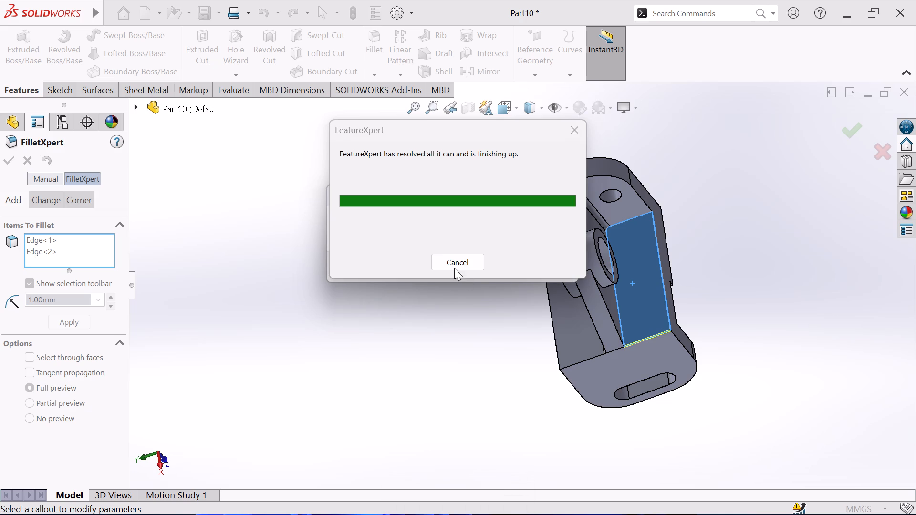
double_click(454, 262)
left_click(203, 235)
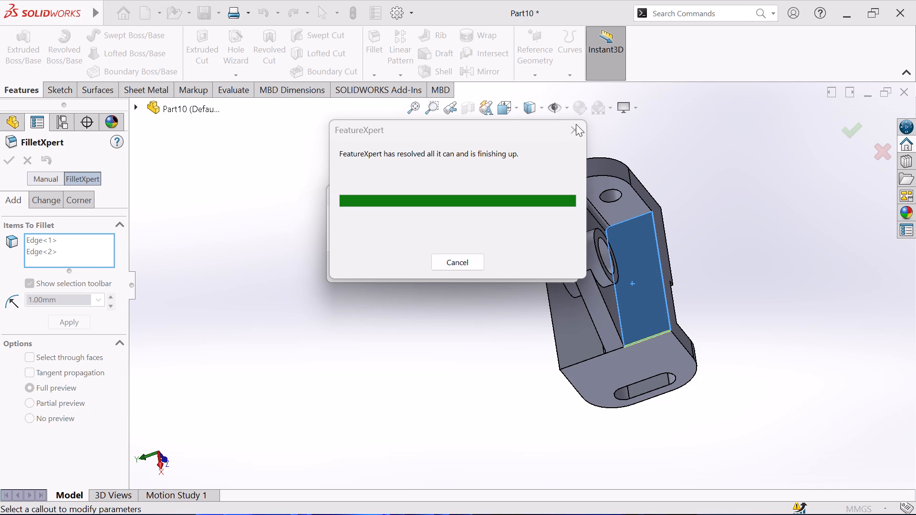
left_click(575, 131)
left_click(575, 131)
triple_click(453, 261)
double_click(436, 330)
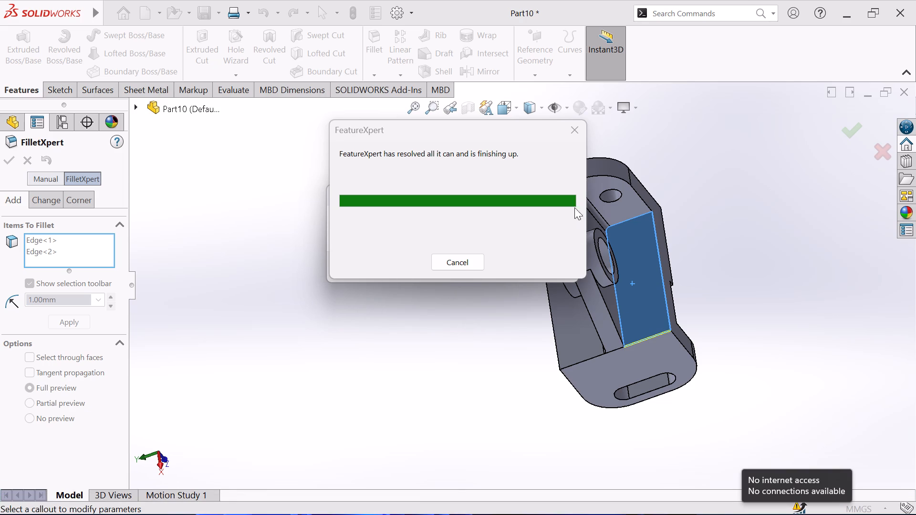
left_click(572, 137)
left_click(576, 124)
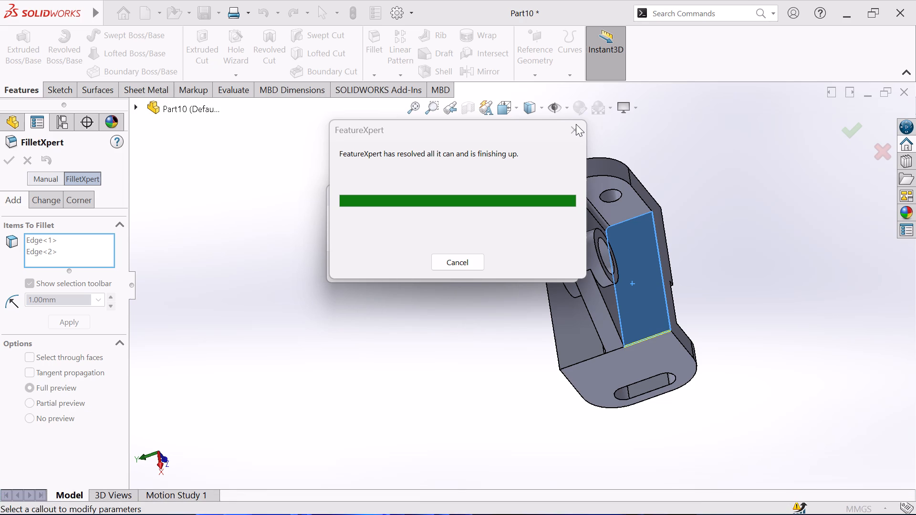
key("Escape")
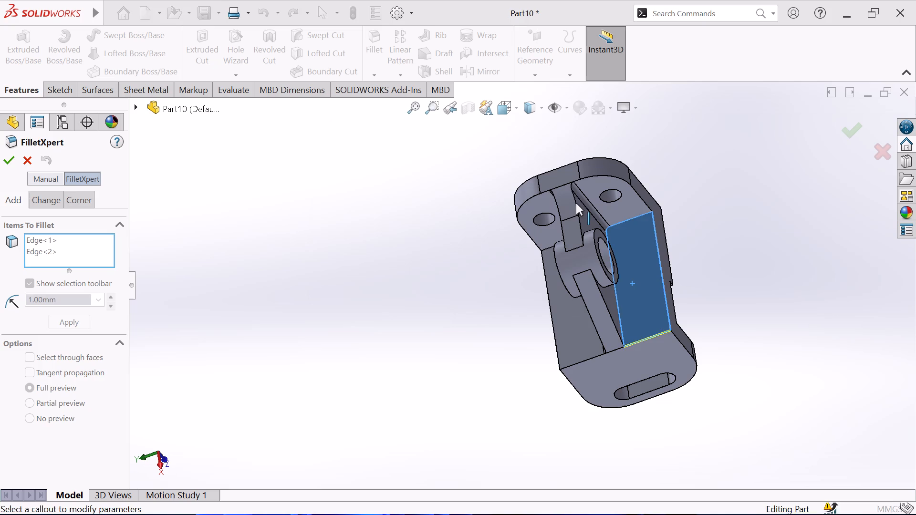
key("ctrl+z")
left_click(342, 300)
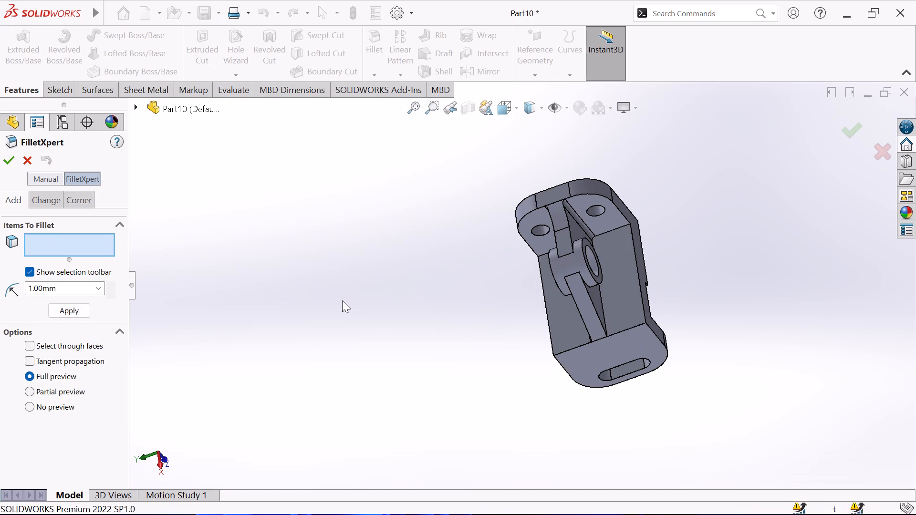
Fillet the edge where the web's near side meets the base's top face with a 1 mm radius and tangent propagation off.
middle_click_drag(358, 272, 409, 198)
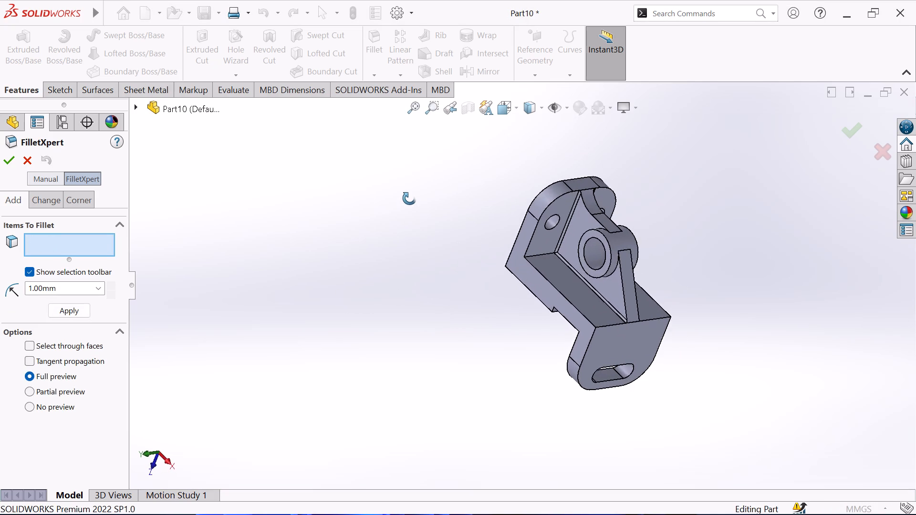
middle_click_drag(409, 198, 306, 227)
middle_click(303, 232)
scroll(615, 298, "down", 1)
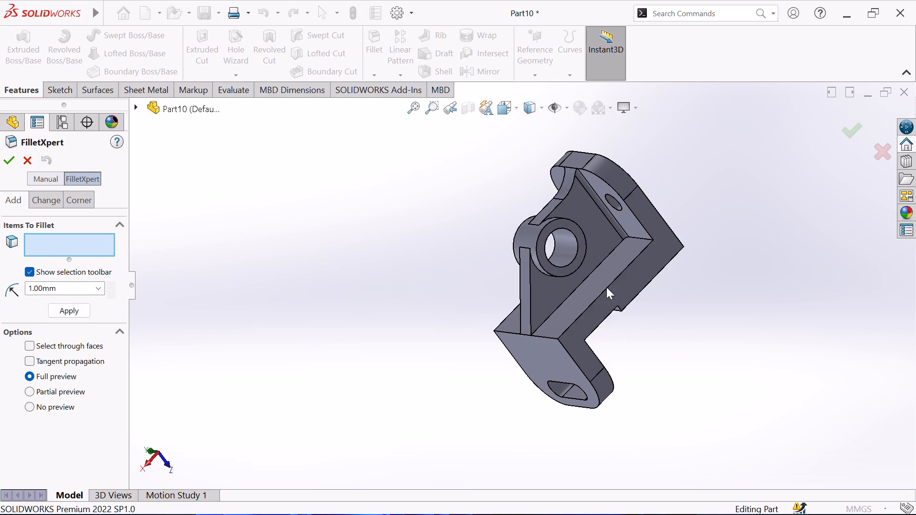
left_click(588, 276)
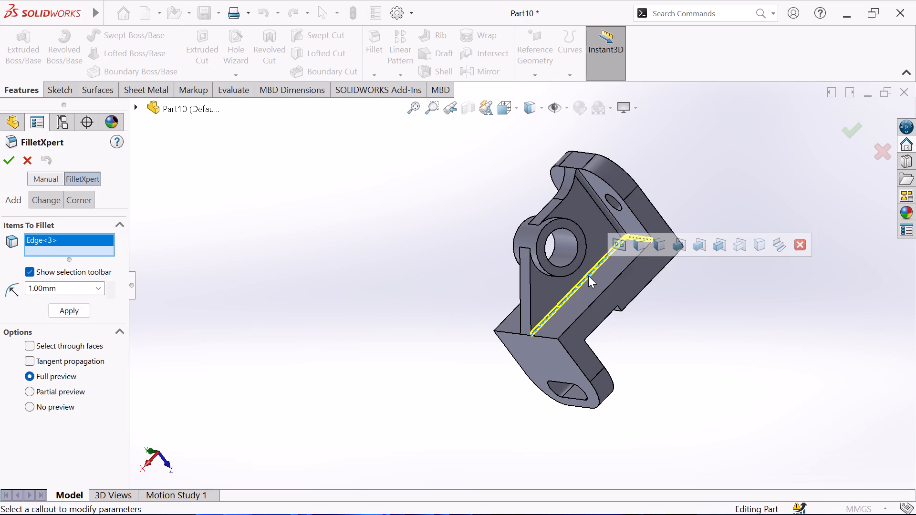
left_click(29, 361)
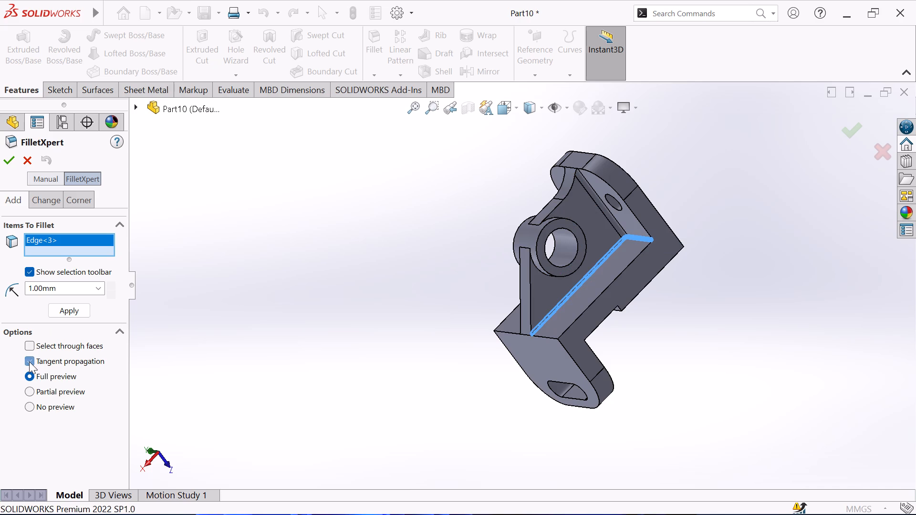
left_click(29, 376)
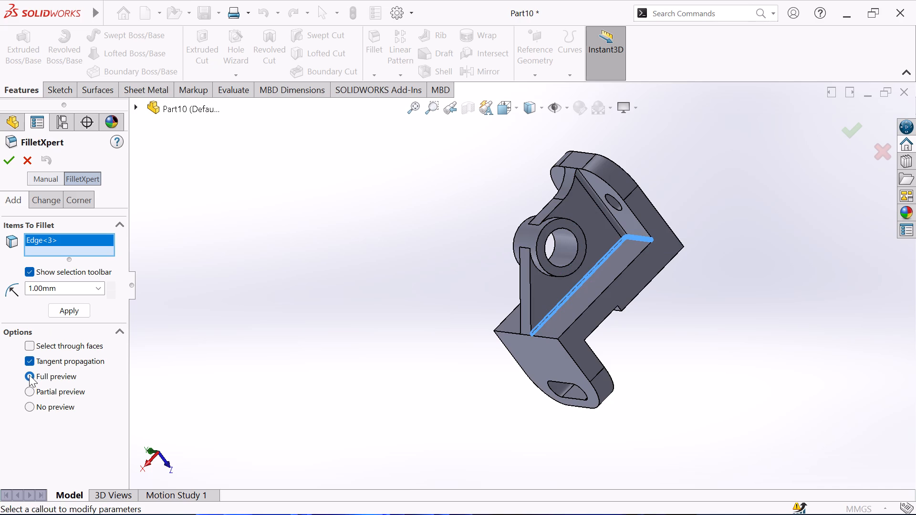
left_click(26, 361)
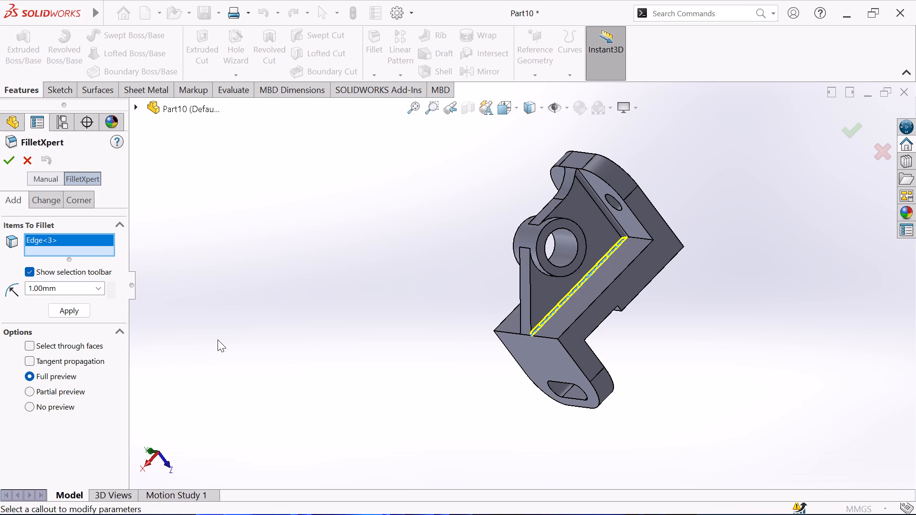
left_click(10, 160)
left_click_drag(175, 220, 184, 226)
Delete the fillet along the junction of the web's near side and the two-hole flange.
middle_click_drag(290, 234, 295, 229)
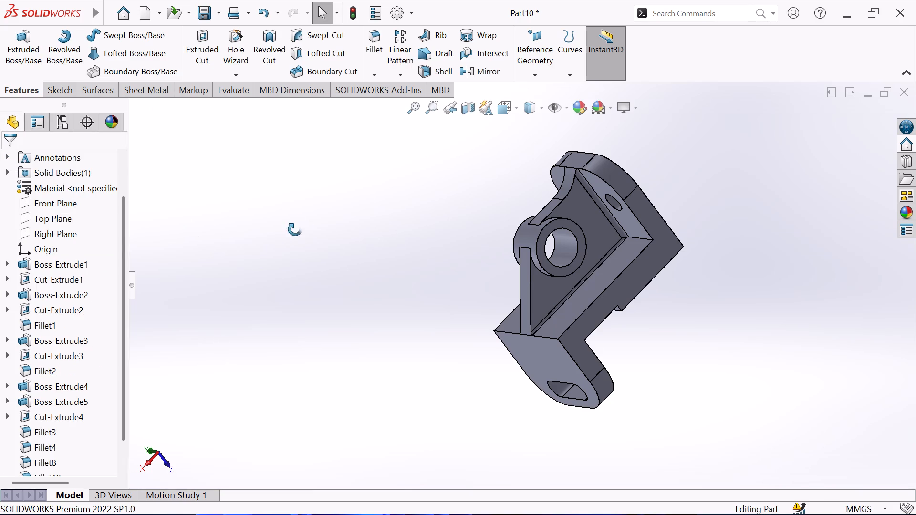
middle_click_drag(295, 229, 342, 309)
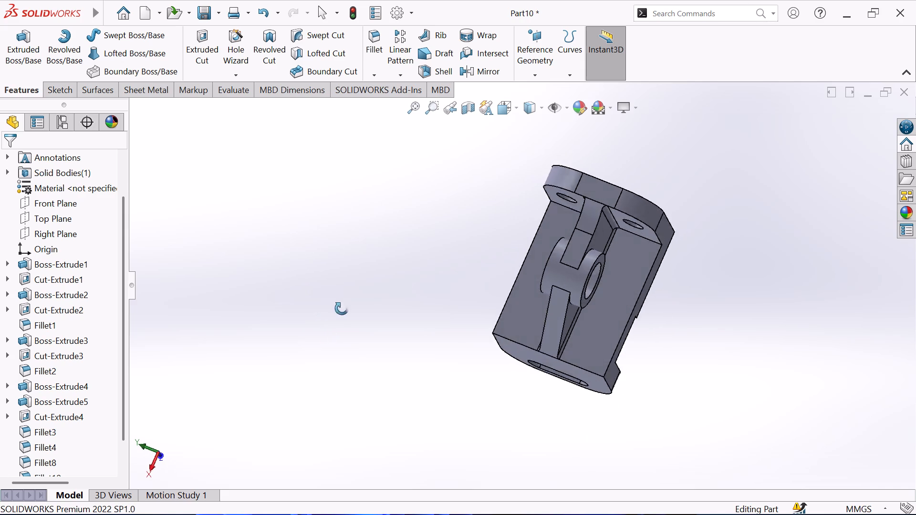
middle_click_drag(342, 309, 364, 272)
middle_click_drag(364, 268, 366, 260)
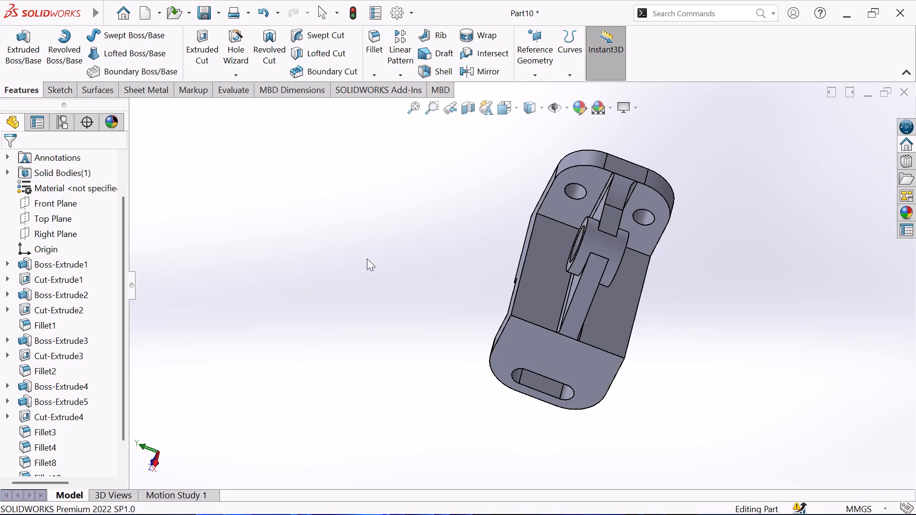
middle_click_drag(367, 258, 385, 246)
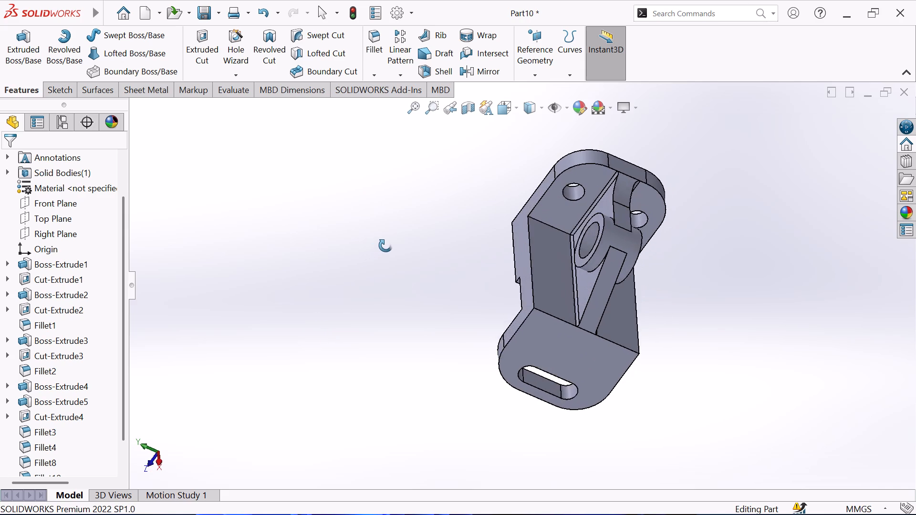
middle_click_drag(385, 246, 370, 144)
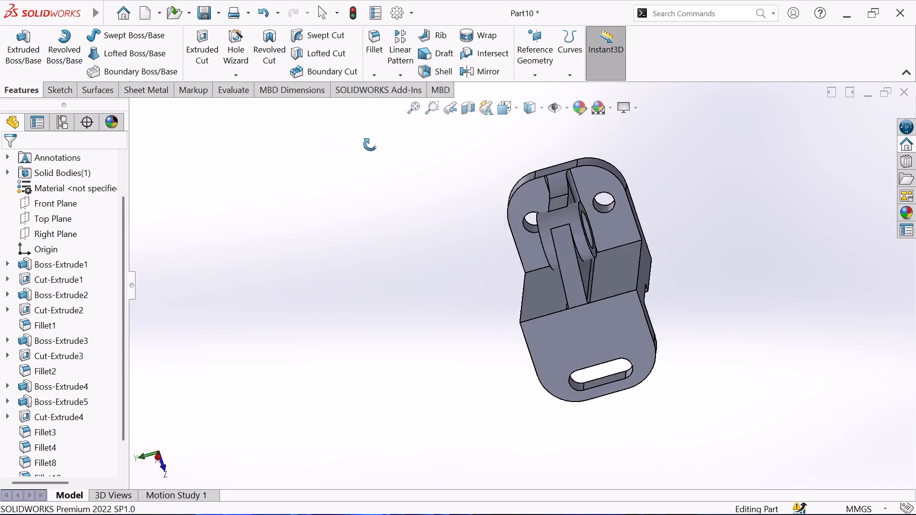
middle_click_drag(370, 144, 330, 201)
scroll(330, 198, "down", 1)
scroll(714, 229, "down", 2)
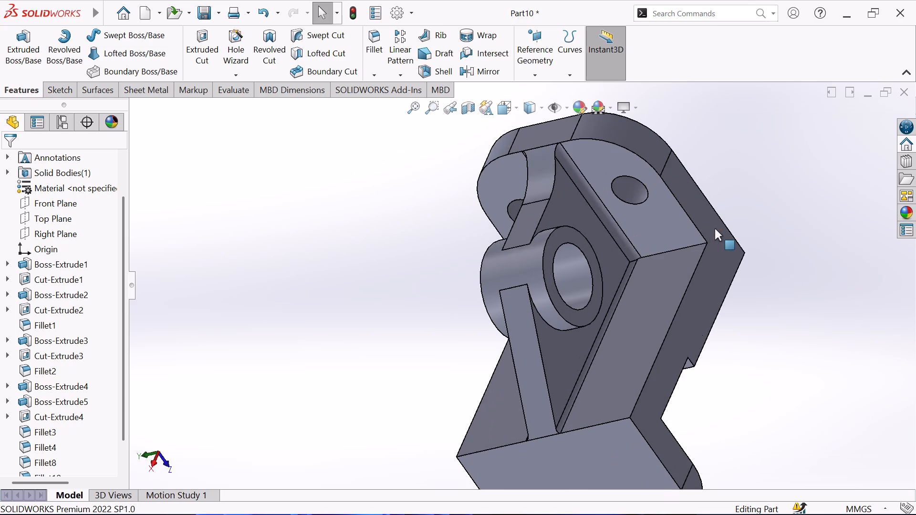
left_click(616, 233)
right_click(300, 209)
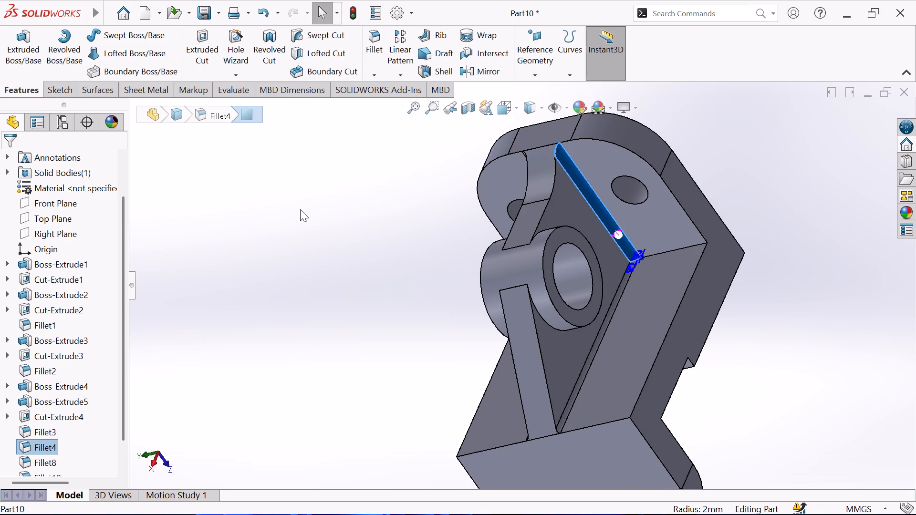
left_click(323, 365)
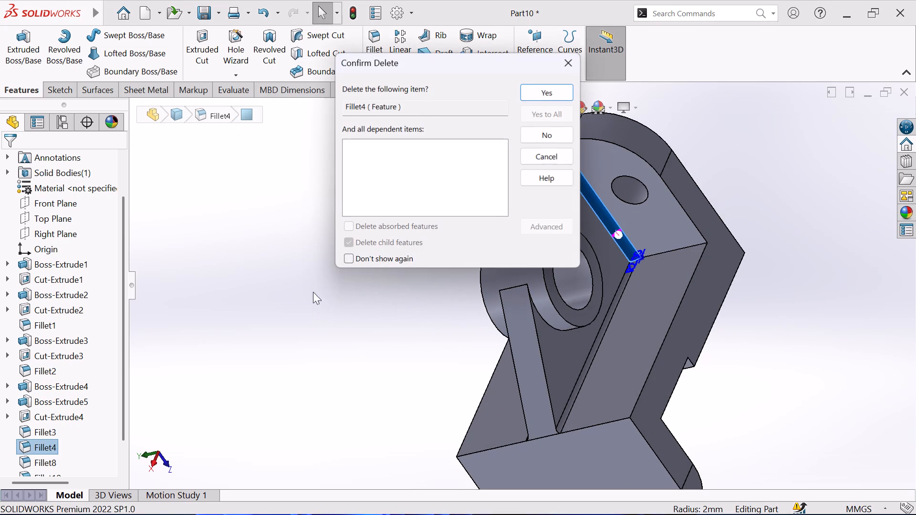
left_click(557, 92)
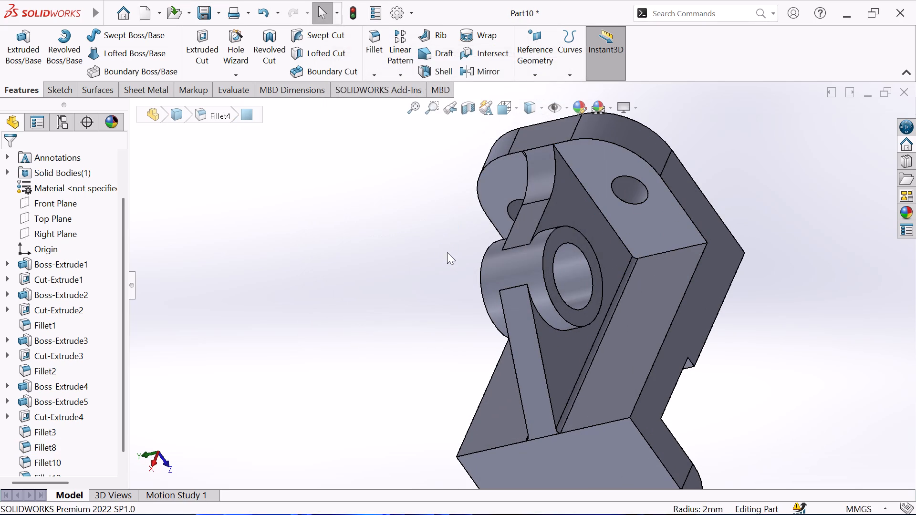
Examine the bracket's back faces, both flanges and the web's junctions around the boss from several sides.
middle_click_drag(446, 252, 451, 224)
scroll(675, 353, "up", 2)
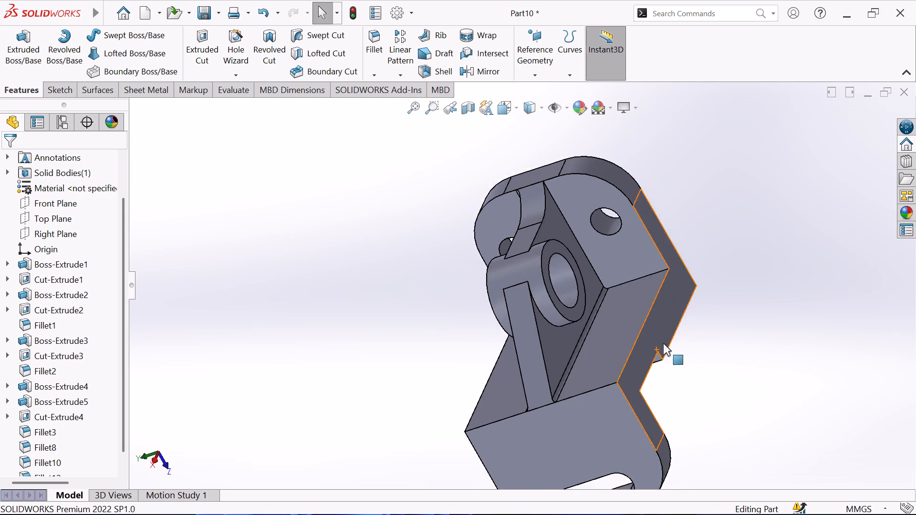
middle_click_drag(483, 304, 481, 140)
middle_click_drag(741, 437, 704, 374)
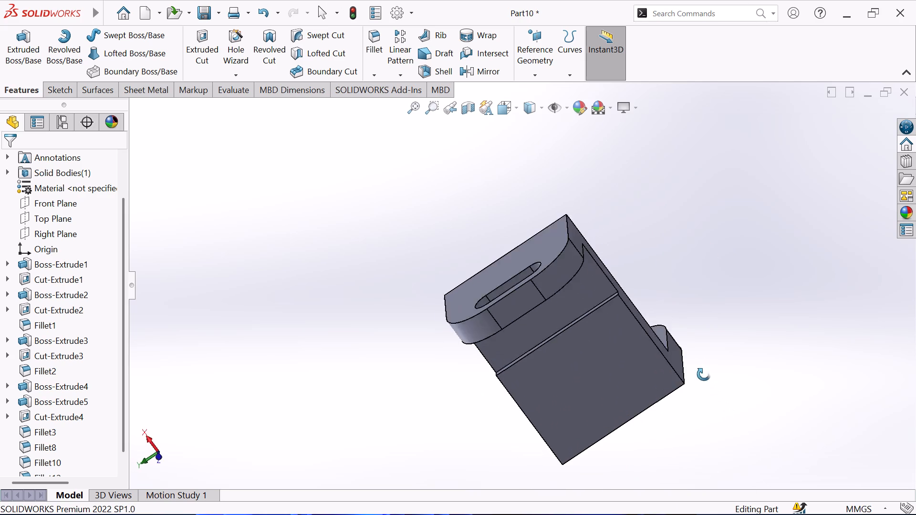
middle_click_drag(704, 374, 624, 312)
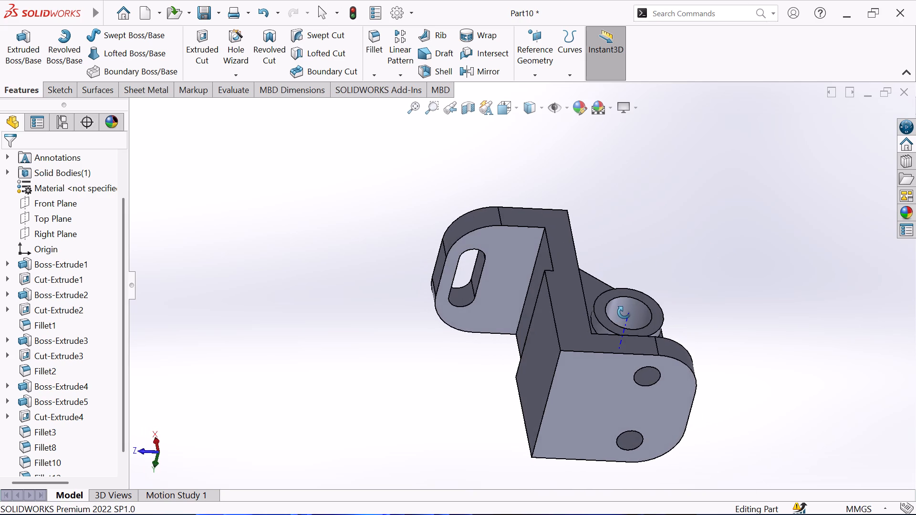
middle_click_drag(624, 312, 645, 303)
middle_click(645, 303)
middle_click(645, 303)
middle_click(645, 303)
middle_click(645, 303)
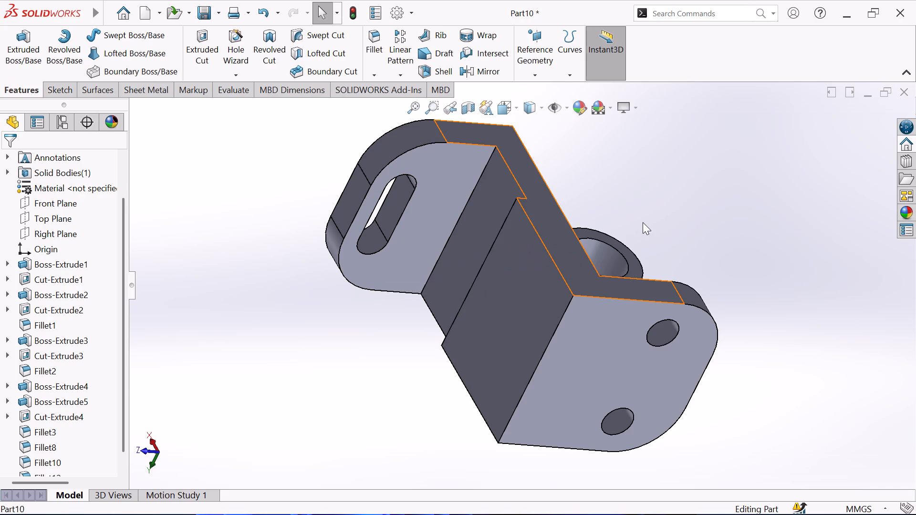
middle_click_drag(634, 220, 503, 240)
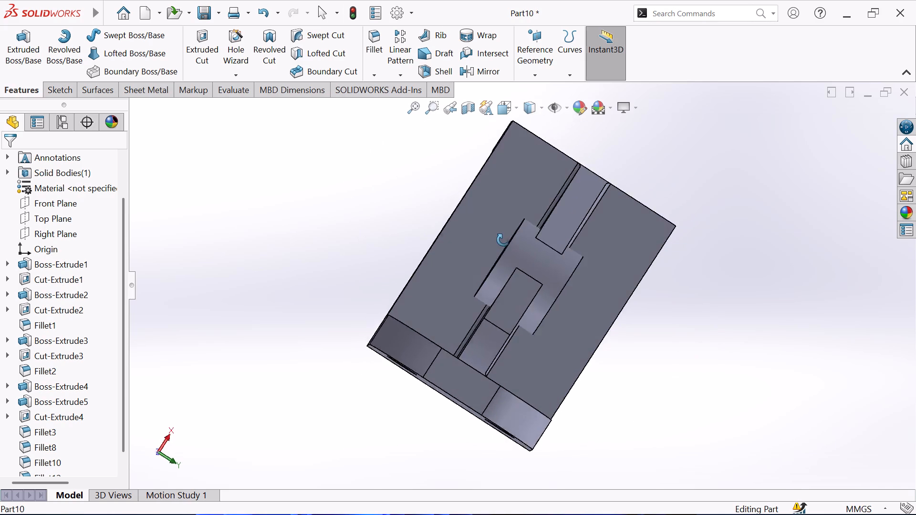
middle_click_drag(503, 240, 523, 412)
scroll(515, 428, "down", 2)
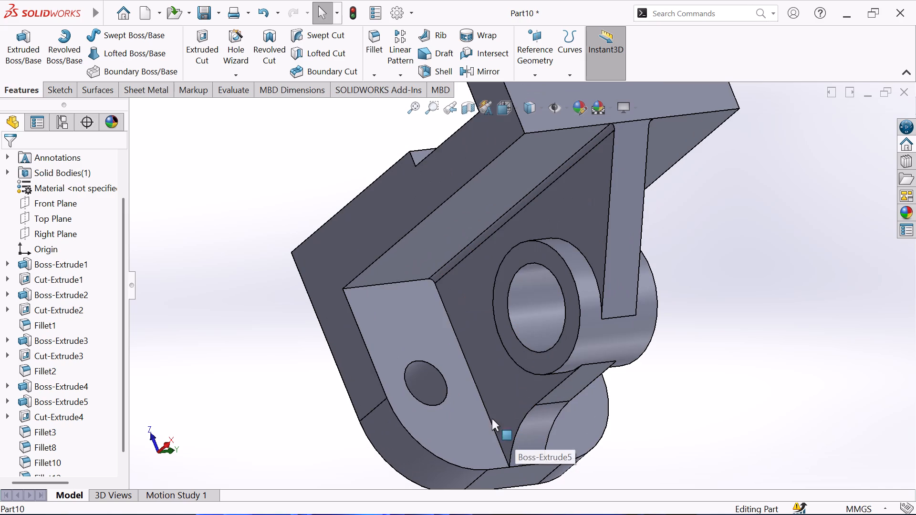
Fillet the edge where the web's near side meets the two-hole flange with a 1 mm radius and tangent propagation off.
left_click(489, 415)
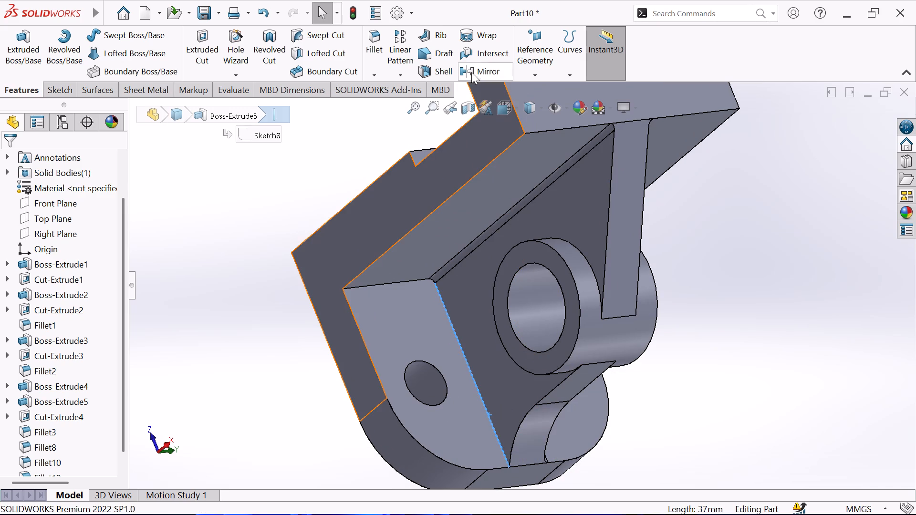
left_click(368, 47)
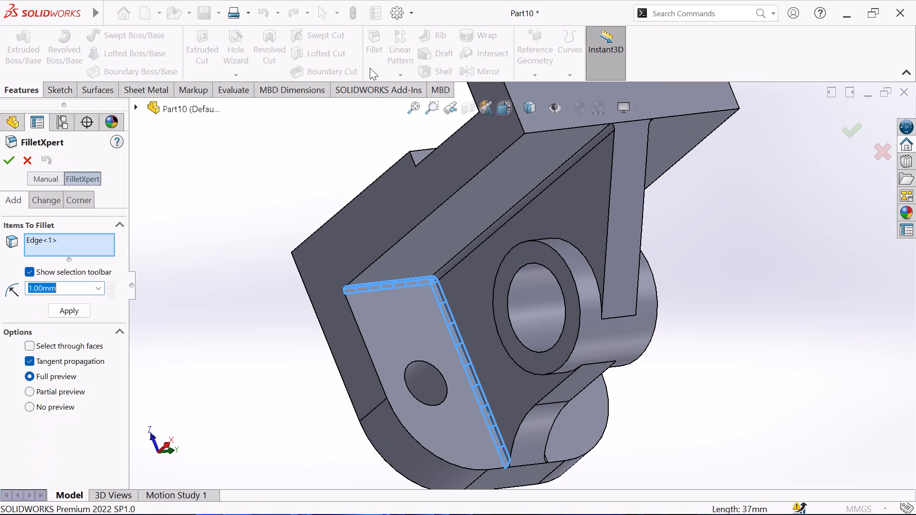
left_click(31, 360)
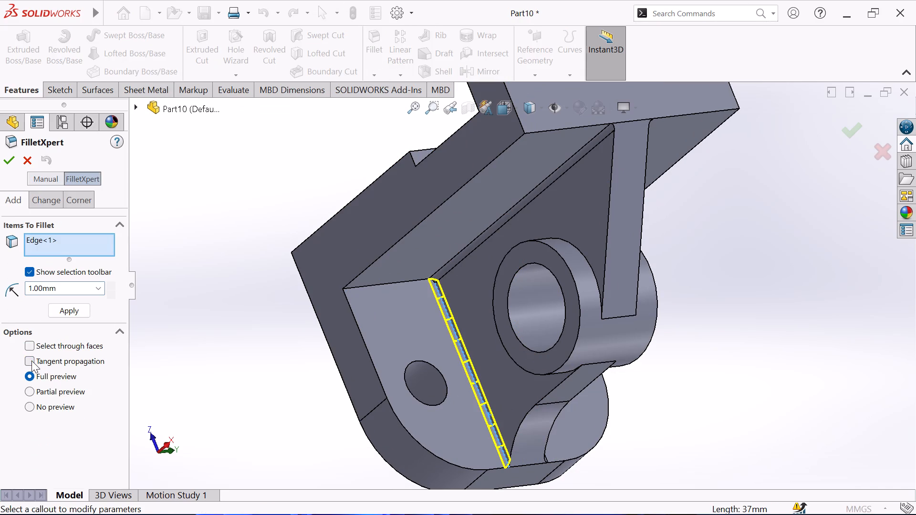
left_click(9, 150)
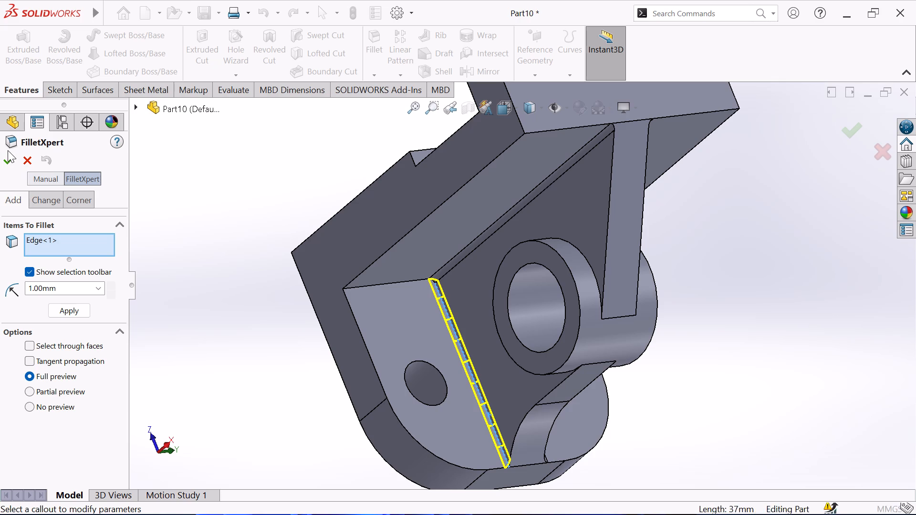
left_click(7, 161)
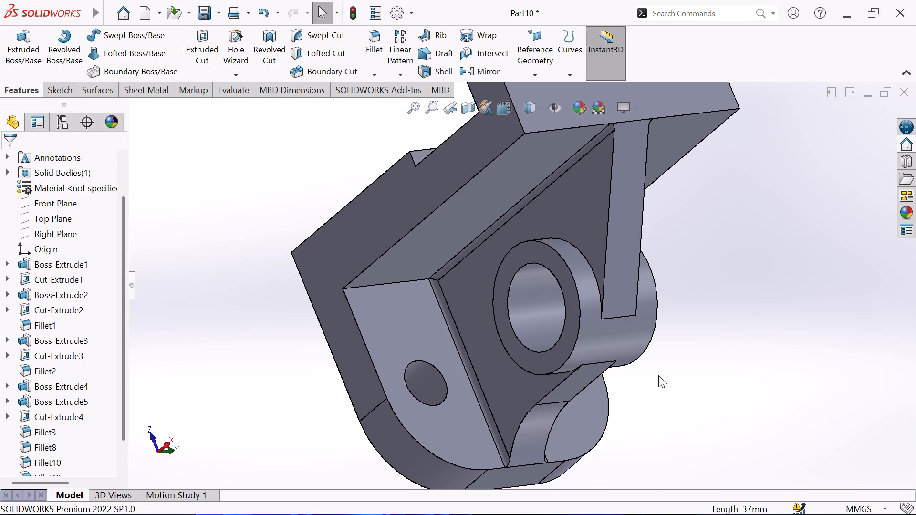
Examine the filleted web junctions, the boss and both flanges from several sides.
scroll(662, 372, "up", 1)
middle_click_drag(638, 348, 623, 194)
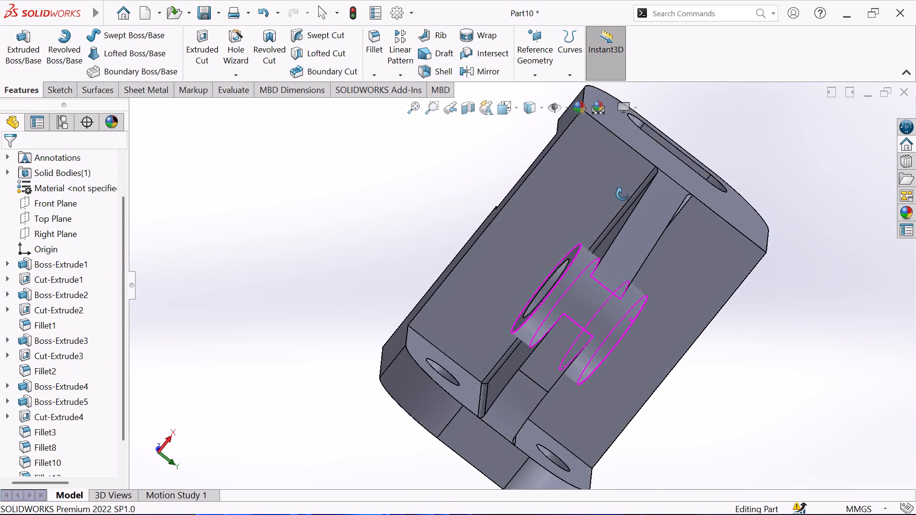
middle_click_drag(623, 194, 594, 165)
scroll(915, 391, "up", 2)
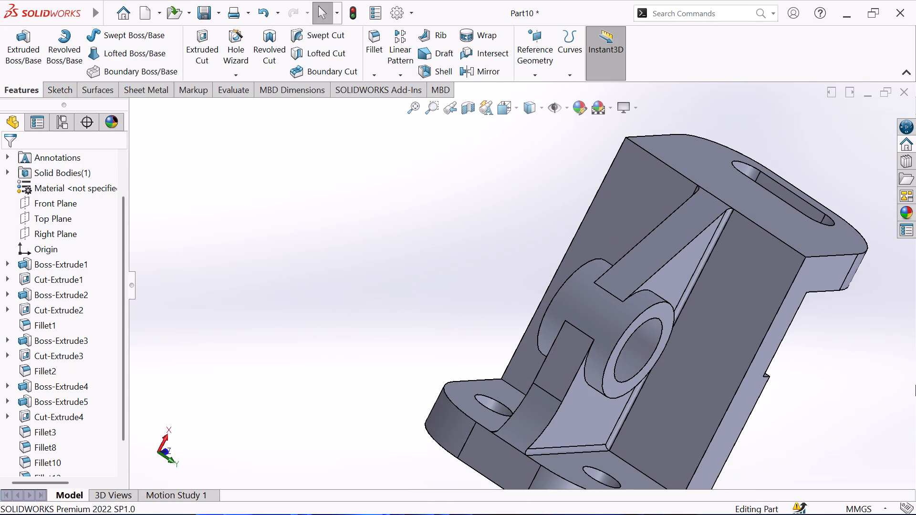
scroll(915, 385, "up", 1)
scroll(663, 324, "up", 3)
middle_click_drag(344, 315, 484, 206)
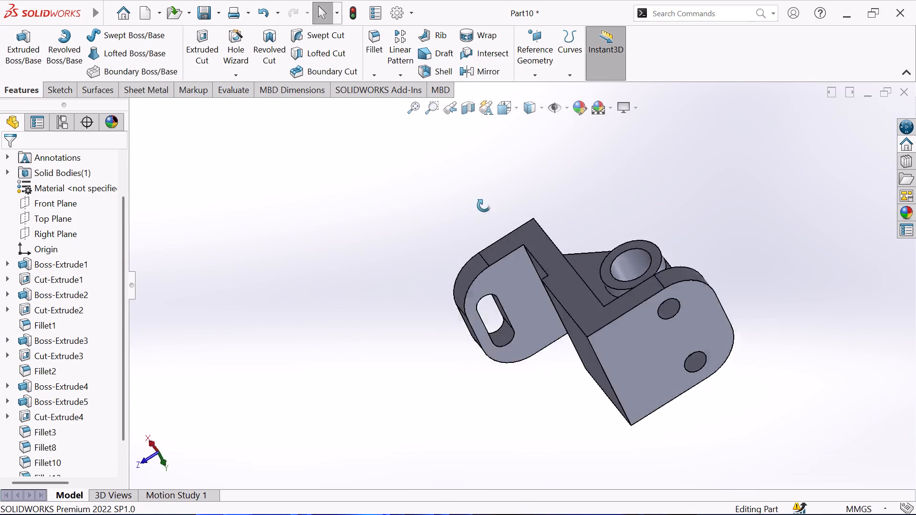
middle_click_drag(484, 206, 636, 318)
middle_click_drag(636, 323, 635, 370)
middle_click_drag(420, 335, 504, 239)
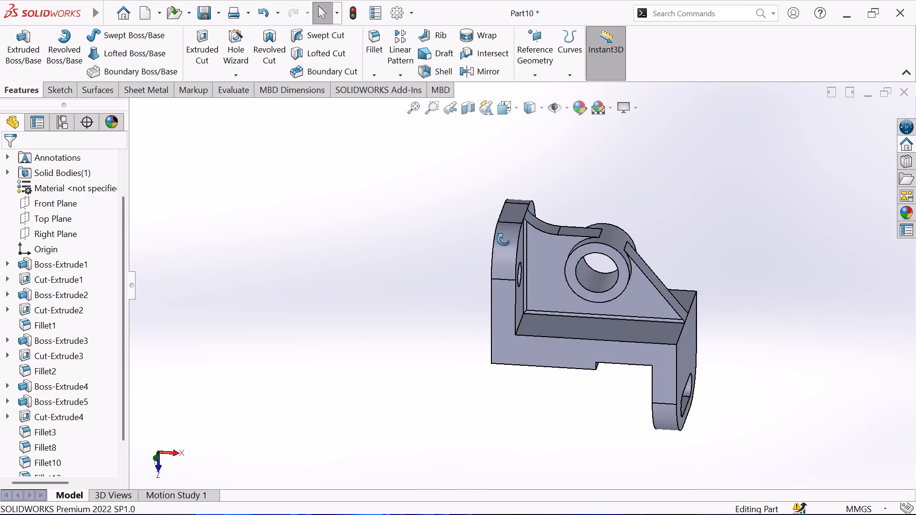
middle_click_drag(504, 239, 506, 215)
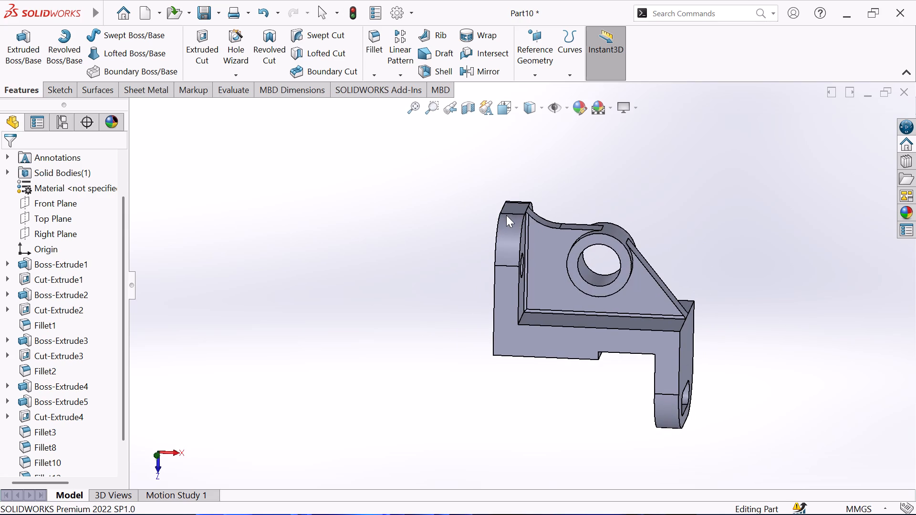
Inspect the bracket in the isometric view and in angled standard views facing the slotted flange and the web.
key("ctrl+7")
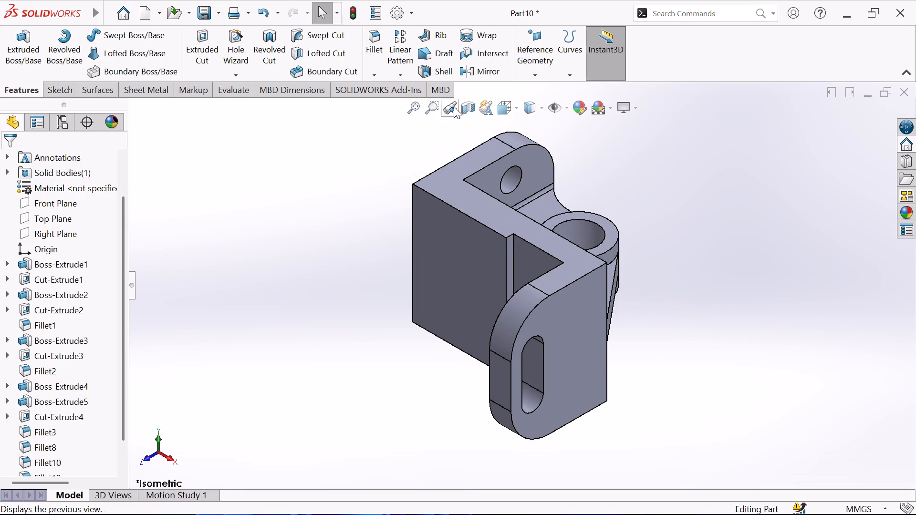
left_click(509, 103)
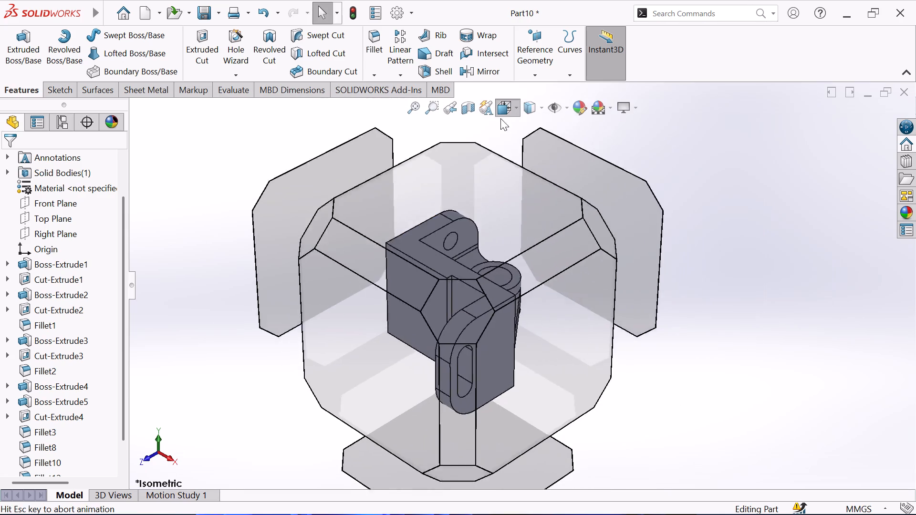
left_click(458, 295)
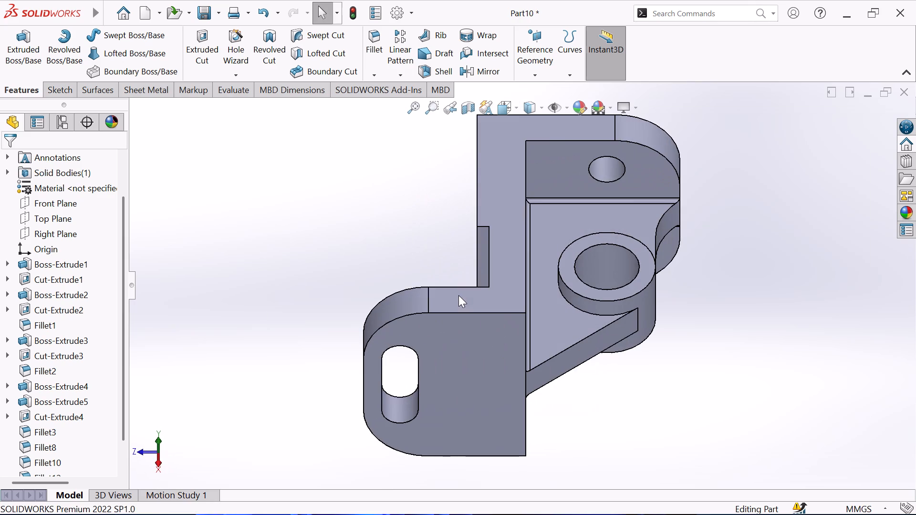
left_click(506, 101)
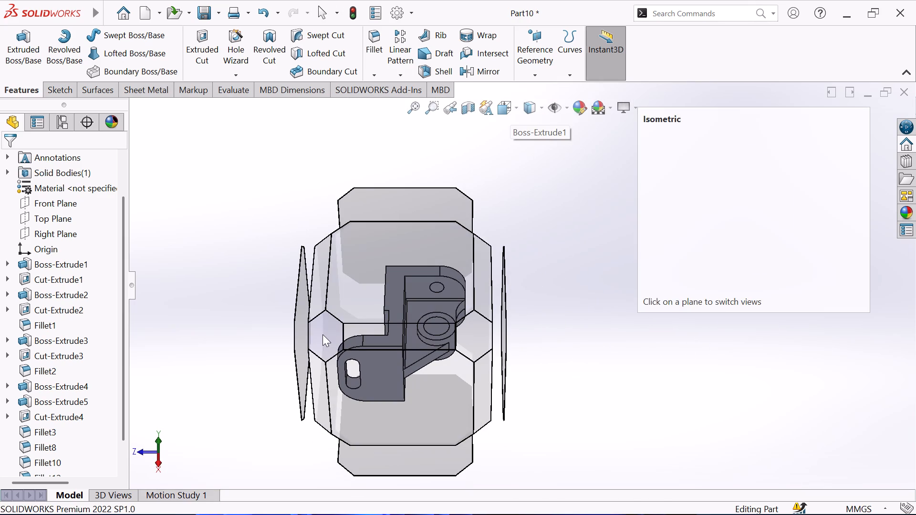
left_click(323, 334)
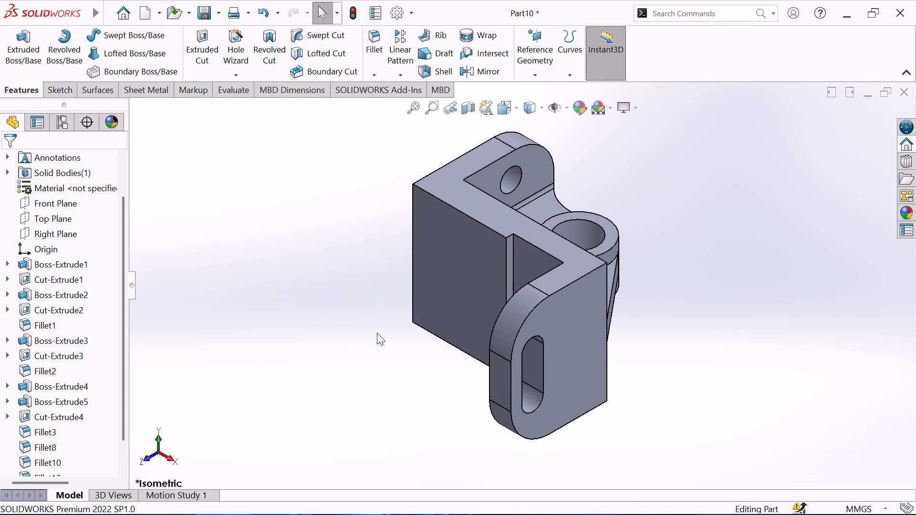
left_click(505, 108)
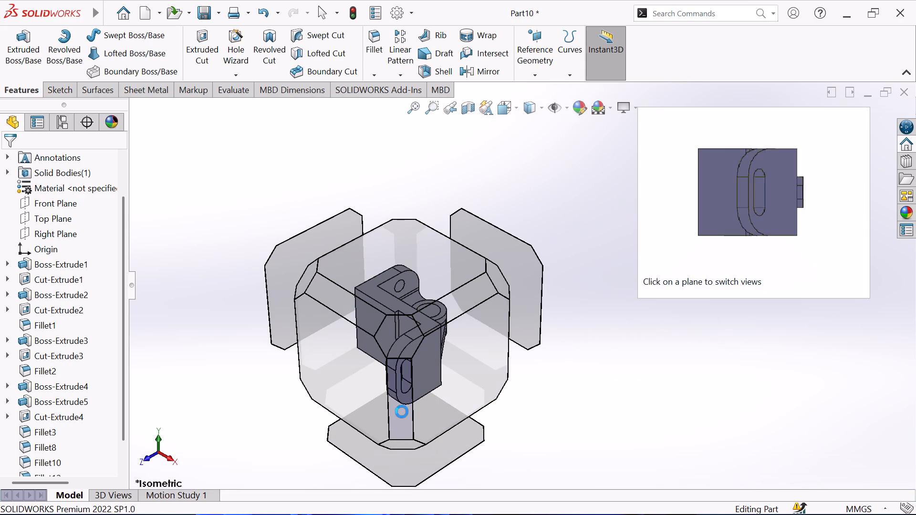
left_click(403, 412)
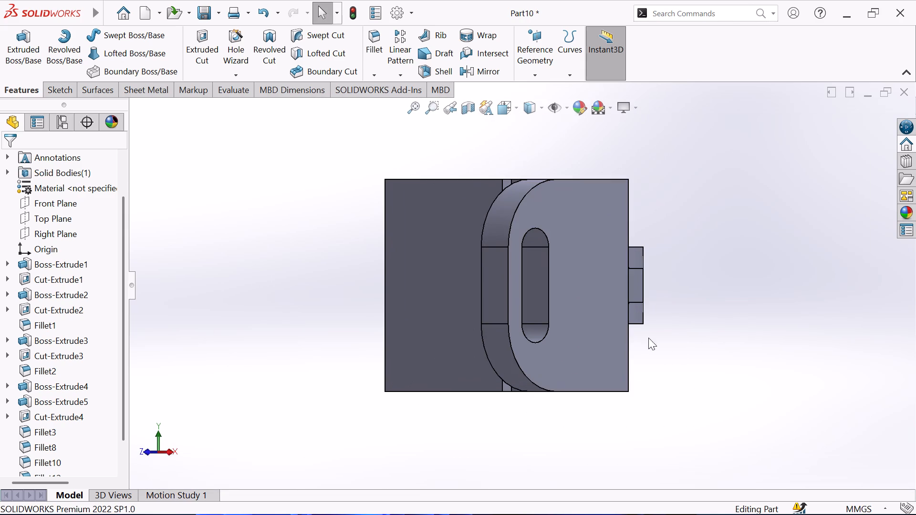
Examine the web, the hollow boss, the base notch and both flanges from all around to check the finished shape.
middle_click_drag(654, 333, 592, 402)
middle_click(592, 402)
middle_click(592, 402)
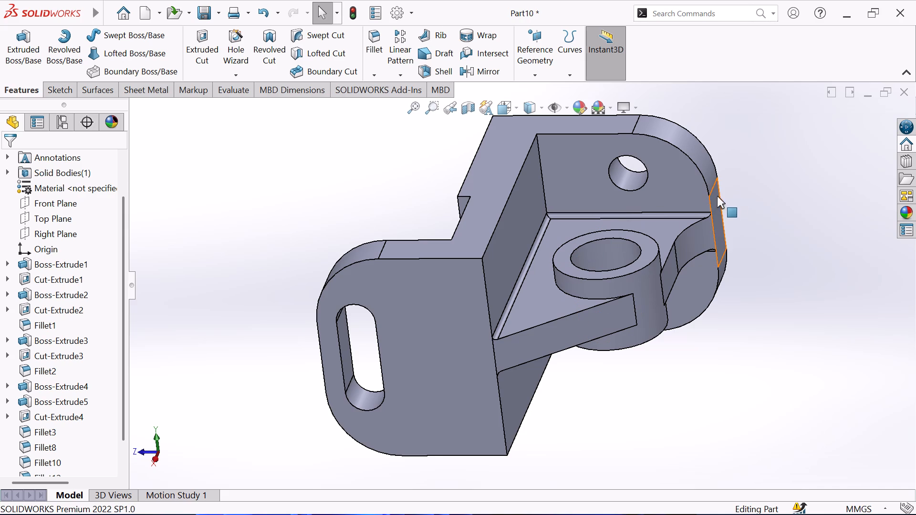
middle_click_drag(763, 178, 745, 60)
middle_click_drag(795, 285, 796, 227)
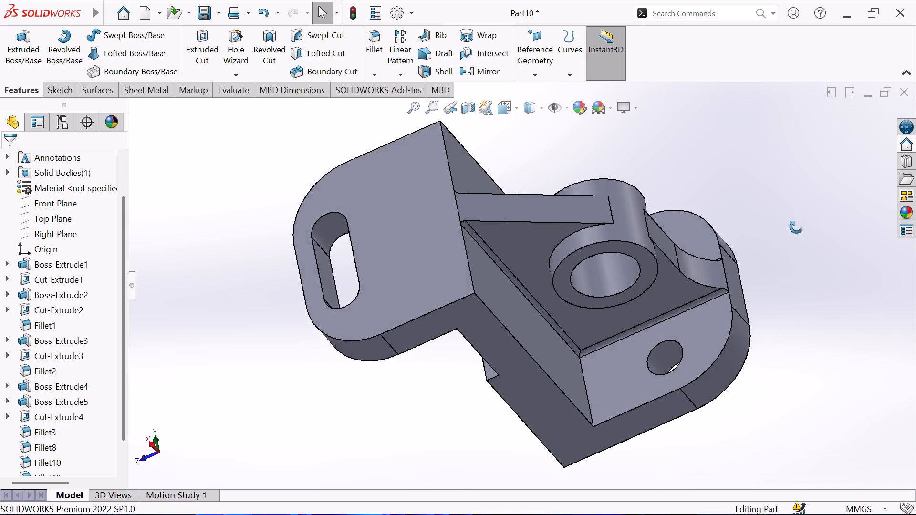
middle_click_drag(796, 227, 792, 207)
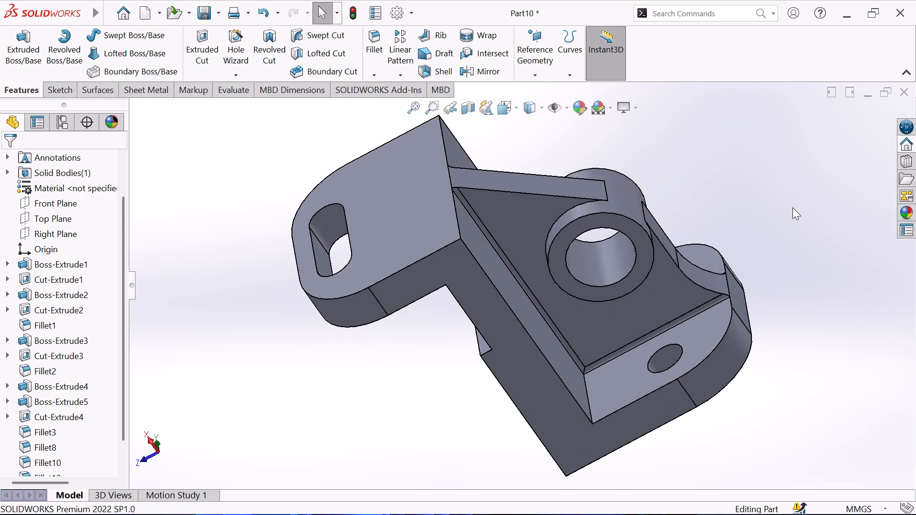
middle_click_drag(790, 211, 788, 211)
middle_click_drag(788, 211, 668, 240)
middle_click(668, 237)
middle_click_drag(671, 227, 697, 185)
middle_click(706, 174)
left_click(414, 273)
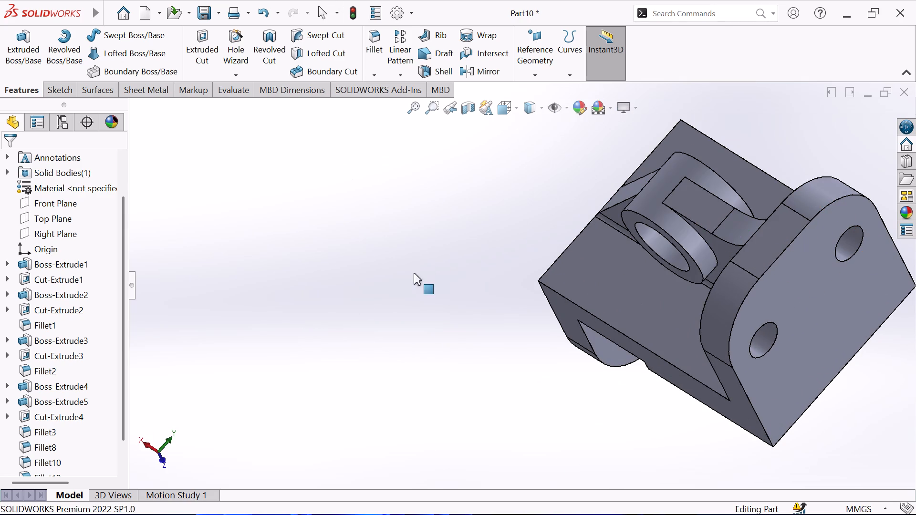
middle_click_drag(445, 257, 514, 201)
middle_click(514, 201)
middle_click(514, 201)
middle_click_drag(518, 205, 532, 233)
middle_click_drag(534, 237, 535, 244)
middle_click(535, 244)
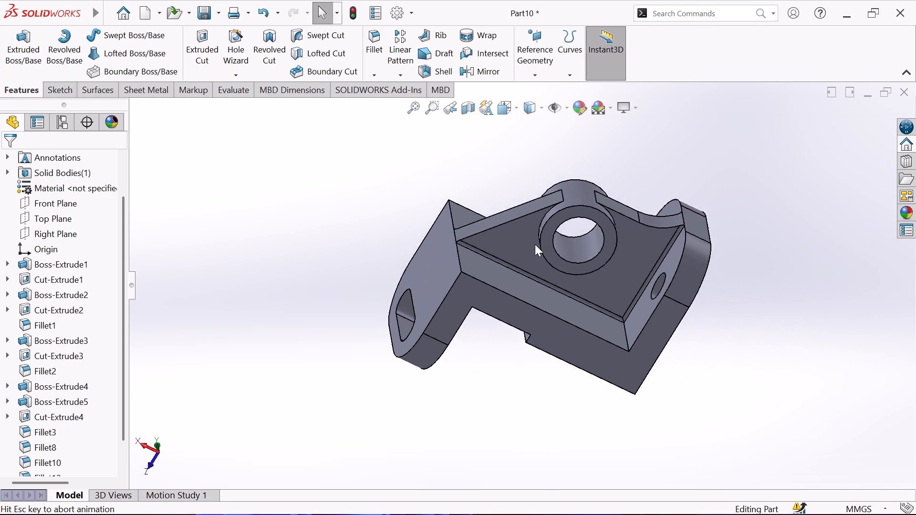
left_click(701, 250)
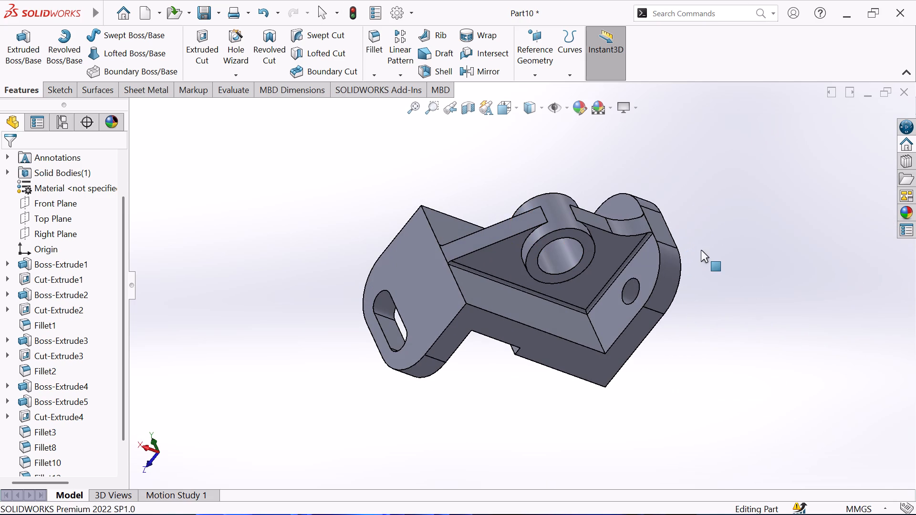
middle_click_drag(702, 249, 799, 258)
middle_click_drag(800, 259, 843, 335)
middle_click(843, 334)
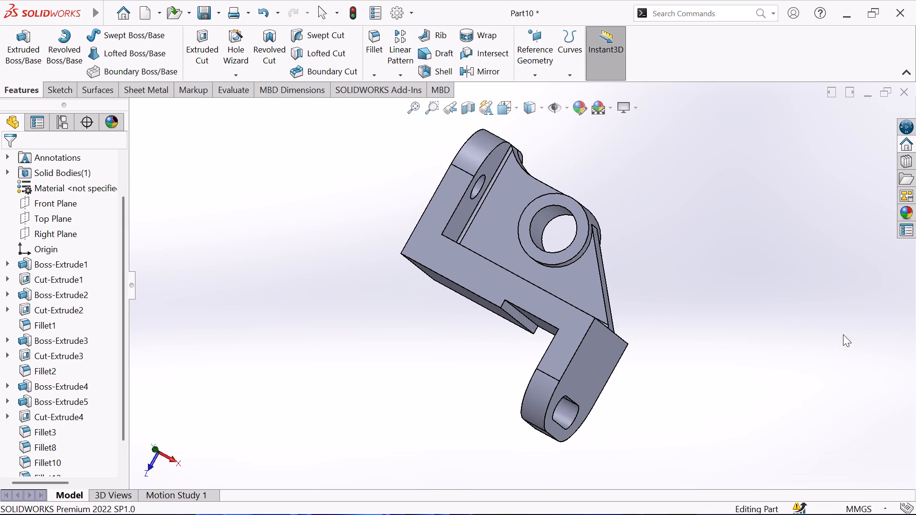
middle_click_drag(845, 332, 850, 326)
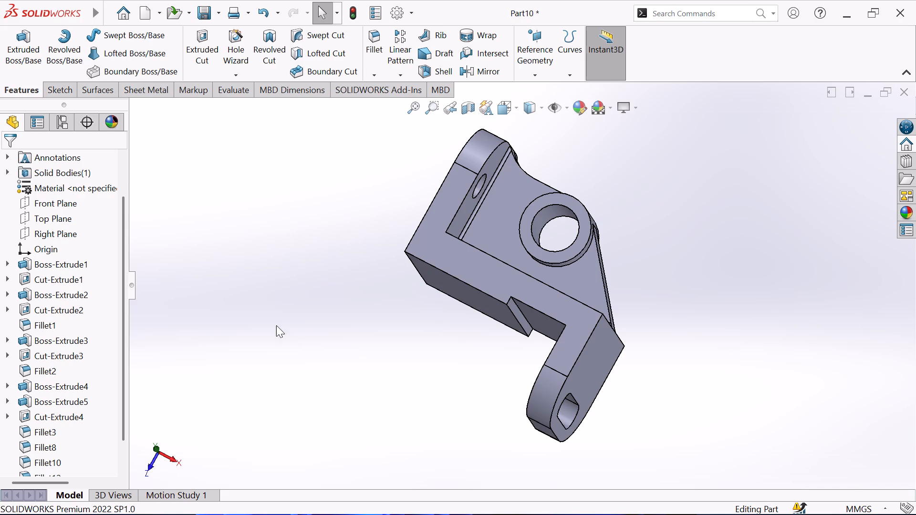
scroll(492, 284, "up", 1)
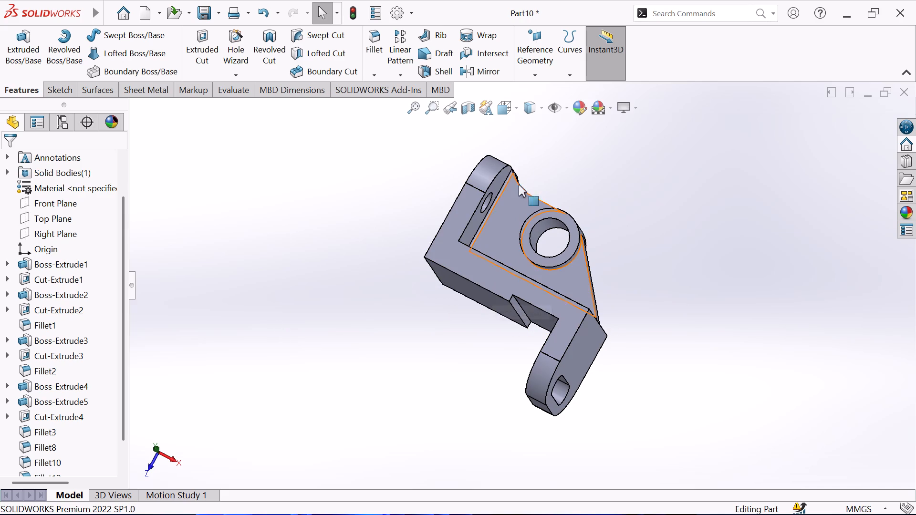
Apply a dark blue colour from the standard swatches to the whole part, viewed from a corner facing the web.
left_click(501, 115)
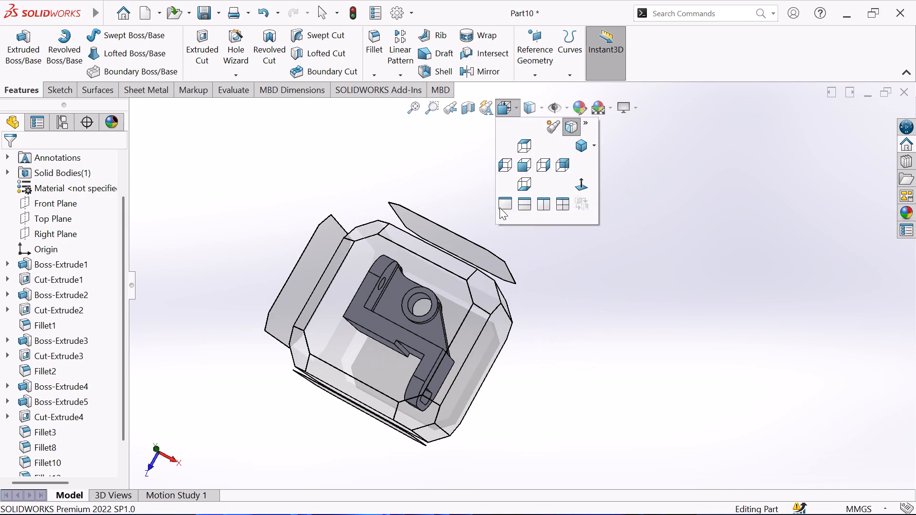
left_click(487, 303)
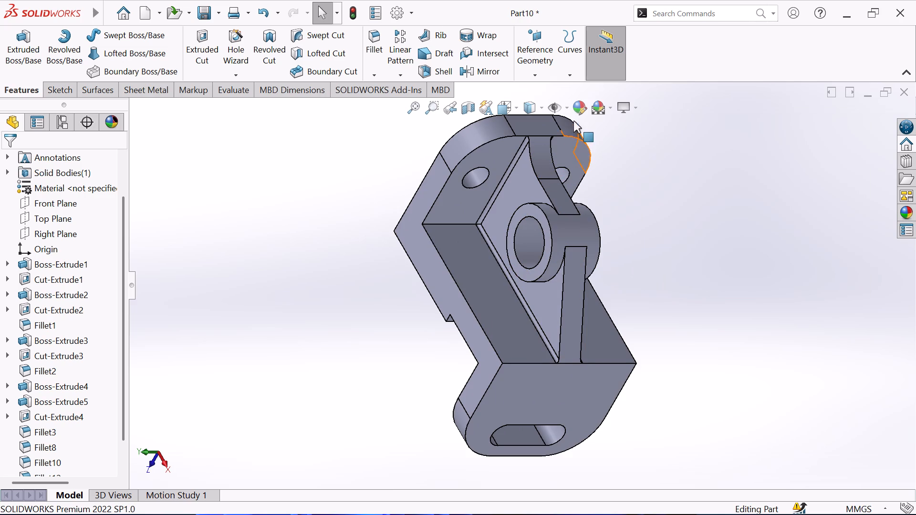
left_click(579, 110)
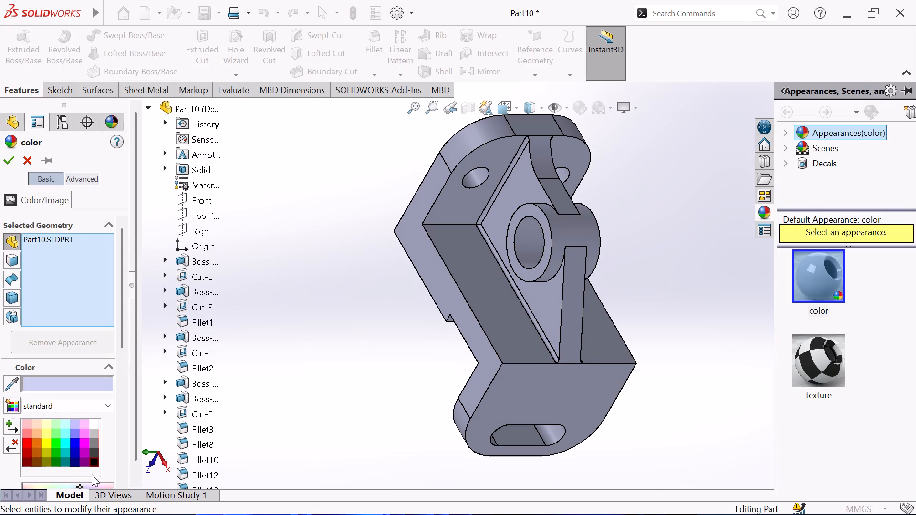
left_click(74, 448)
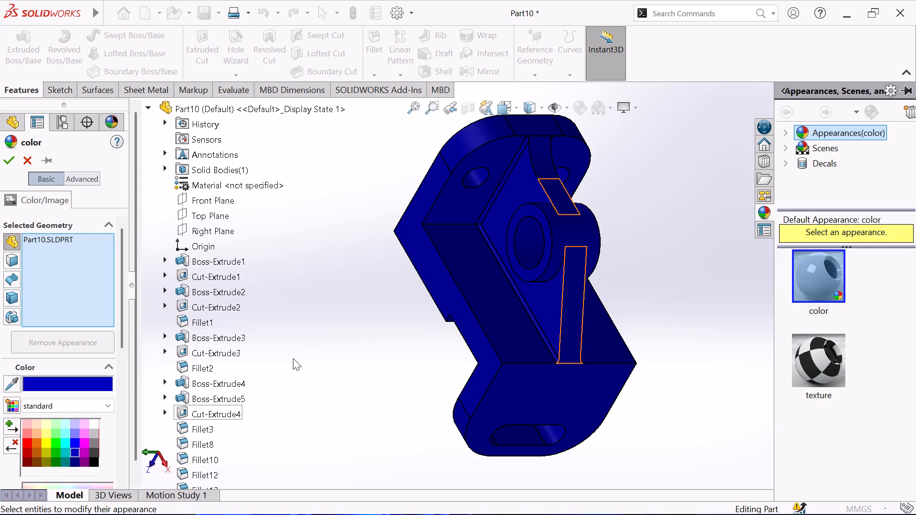
left_click(9, 158)
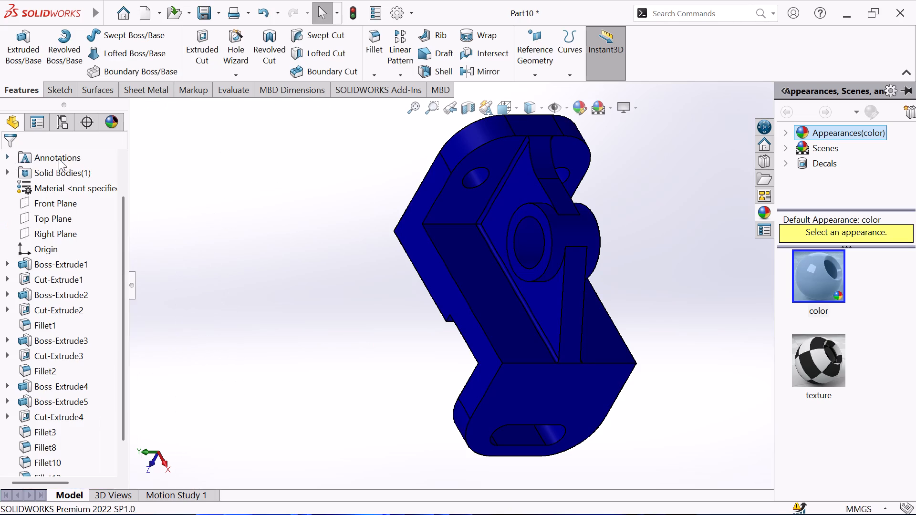
Examine the coloured bracket from several sides.
scroll(342, 219, "up", 1)
middle_click_drag(343, 215, 396, 149)
scroll(344, 213, "up", 1)
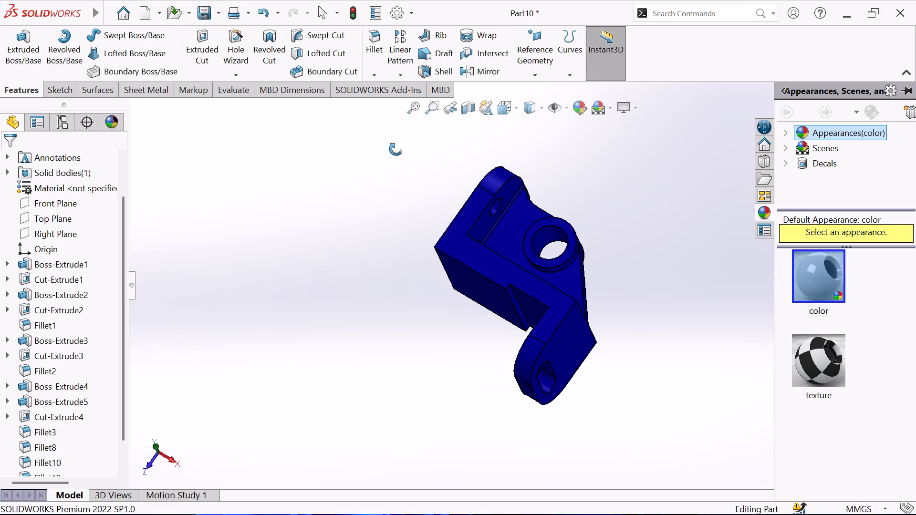
middle_click_drag(396, 149, 383, 281)
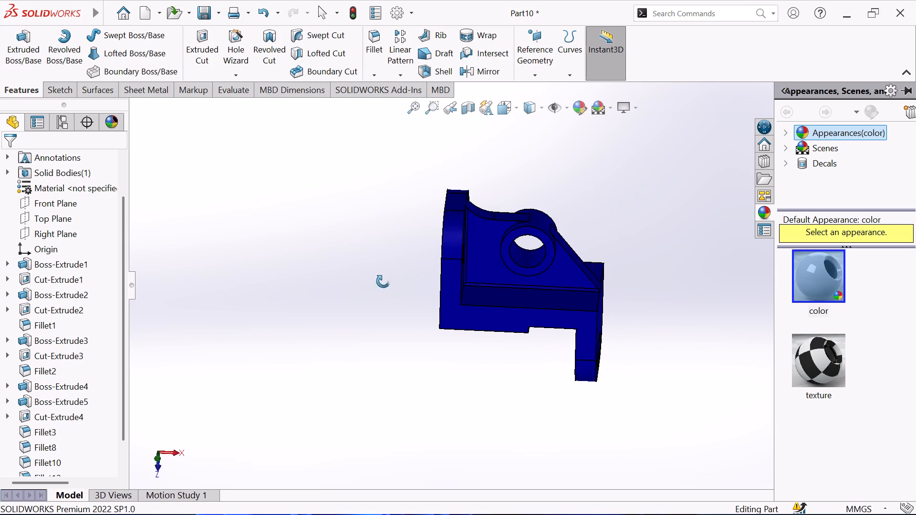
middle_click_drag(383, 281, 330, 334)
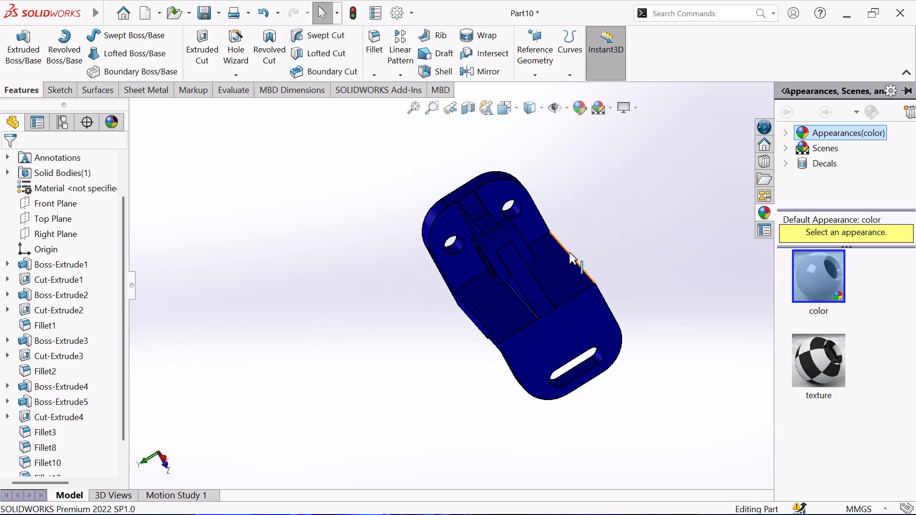
Shrink the appearances pane out of the way so the bracket has a wider graphics area.
scroll(569, 252, "down", 1)
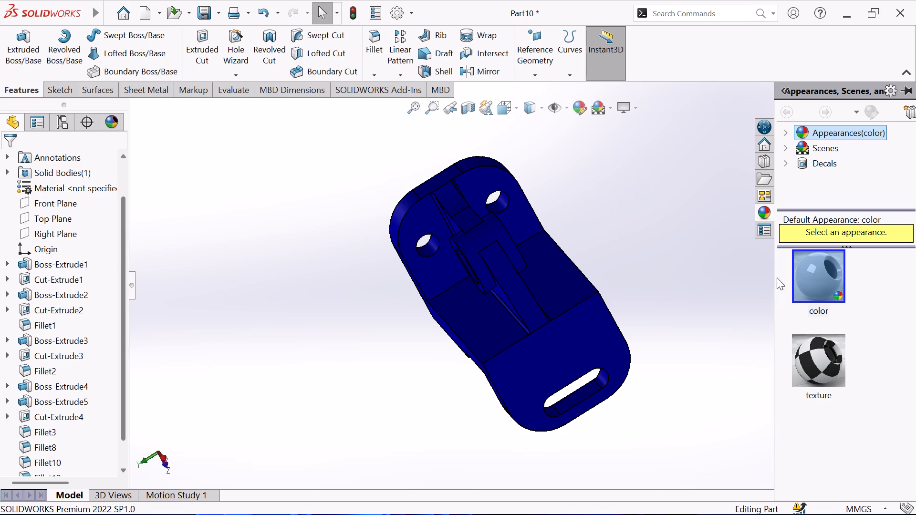
left_click_drag(773, 266, 785, 260)
left_click_drag(774, 285, 881, 278)
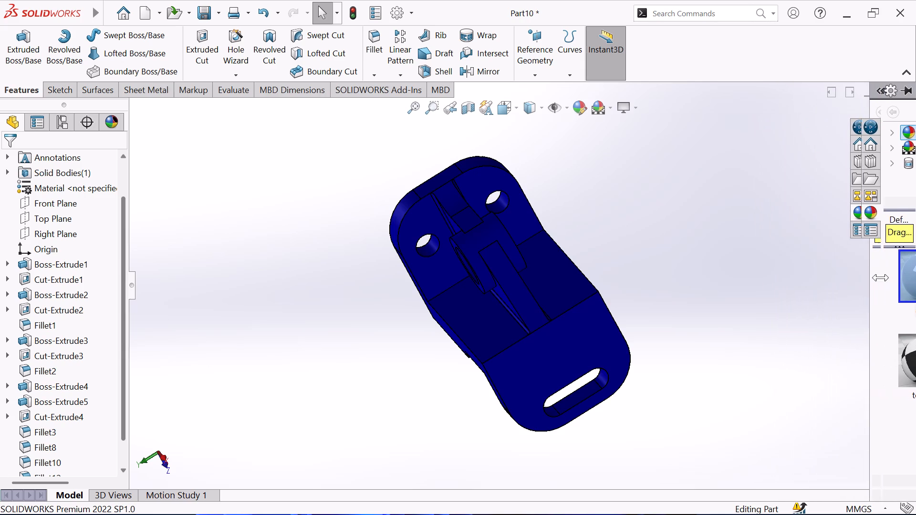
left_click_drag(881, 278, 915, 284)
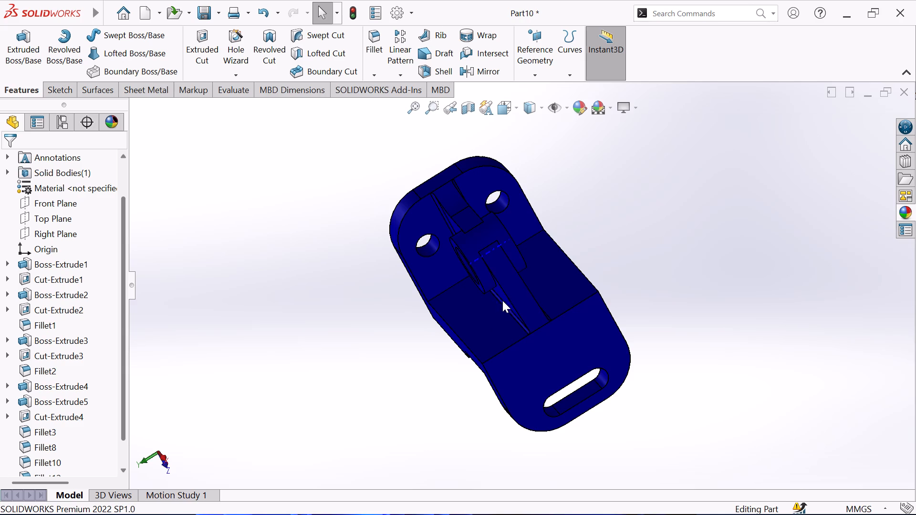
left_click(296, 324)
Recolour the whole part light grey (RGB 192, 192, 192) using the basic colours, and check it from the web side before accepting.
middle_click_drag(333, 287, 510, 157)
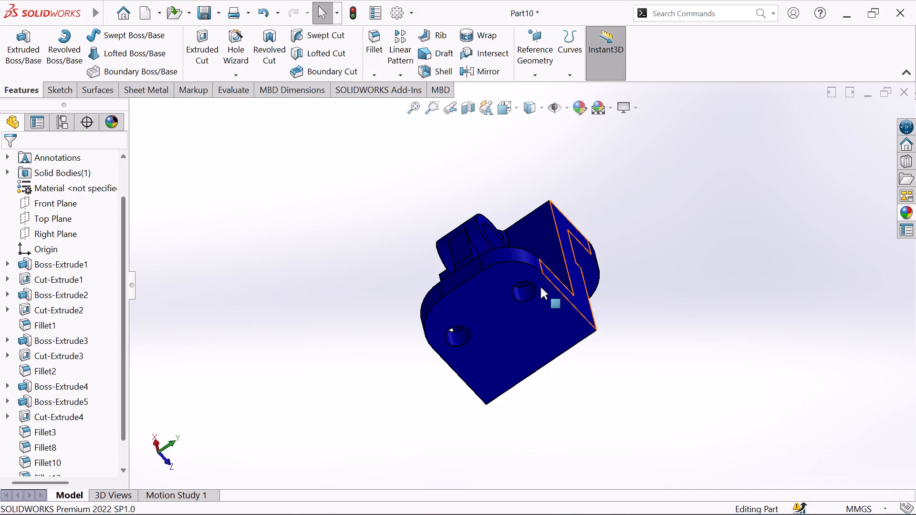
scroll(521, 270, "down", 1)
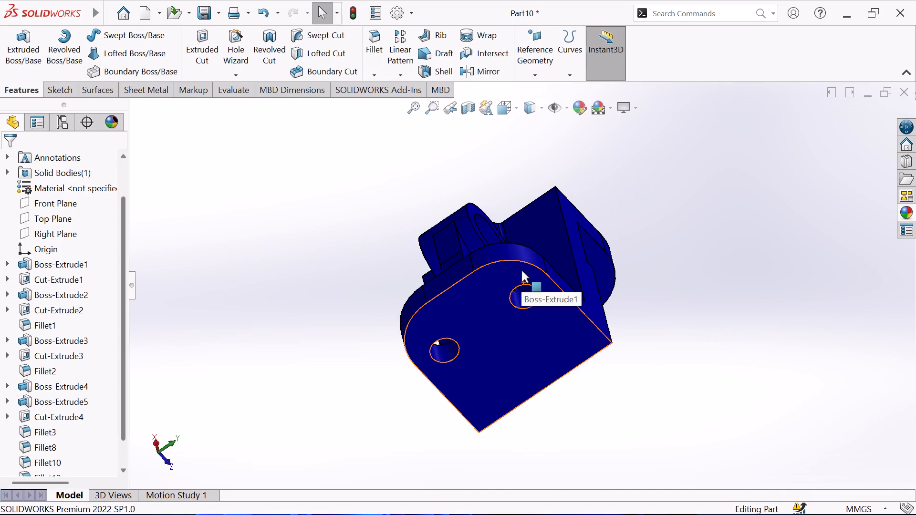
left_click(280, 292)
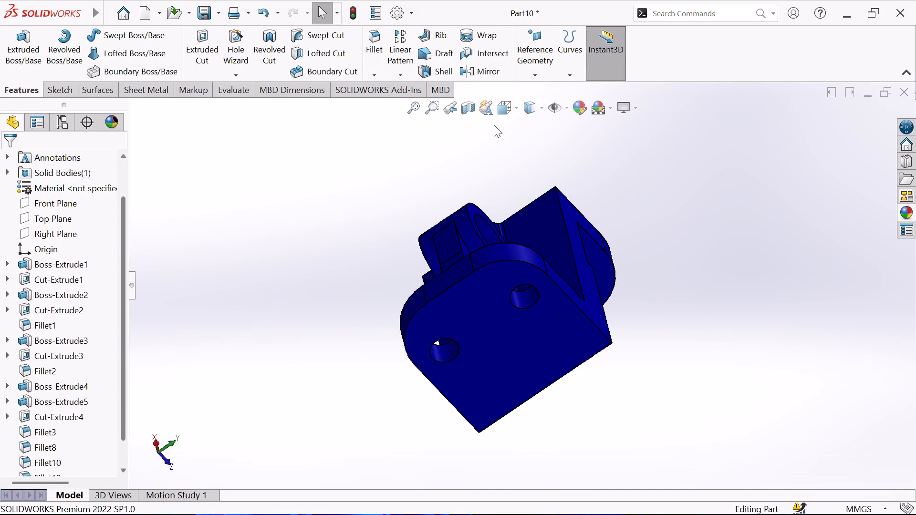
left_click(577, 108)
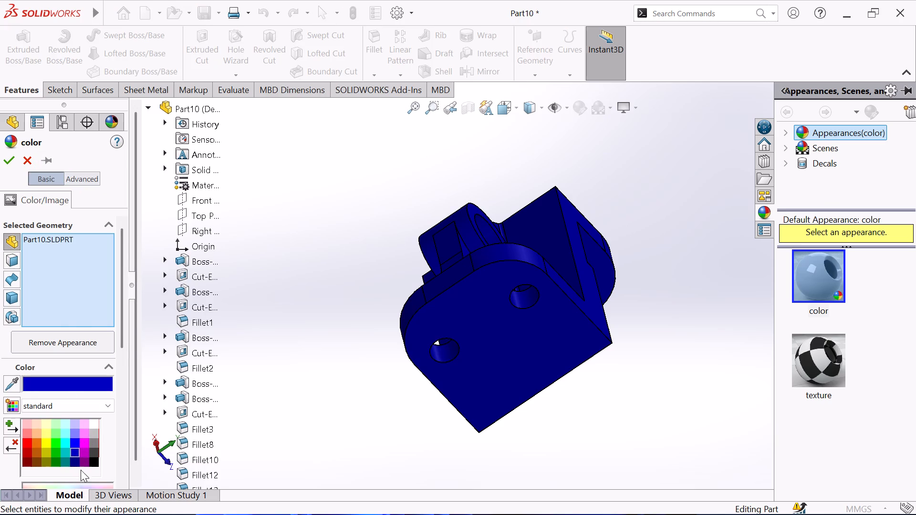
scroll(67, 455, "down", 2)
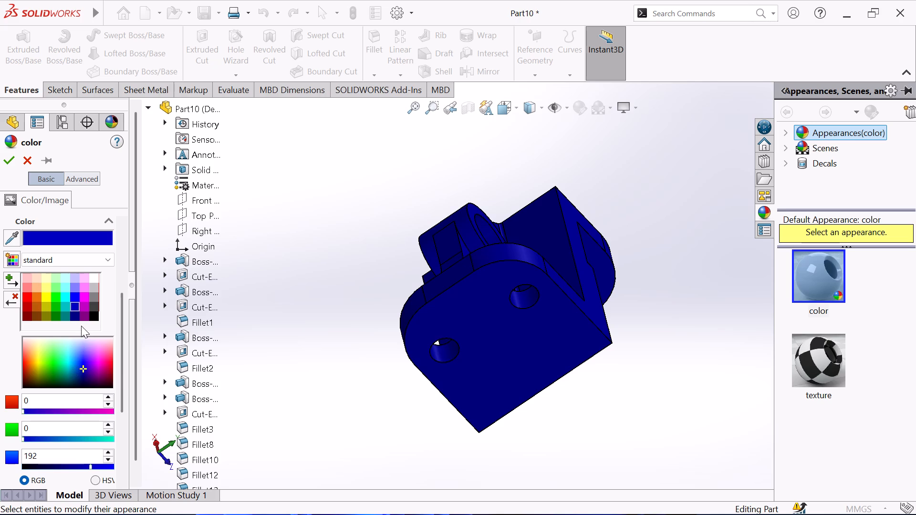
left_click(72, 304)
left_click(72, 303)
left_click(84, 236)
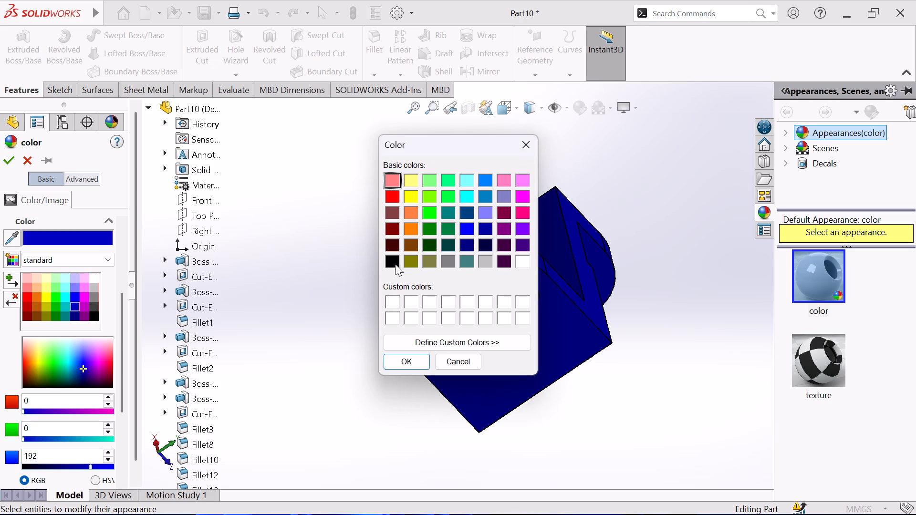
left_click(485, 259)
left_click(403, 362)
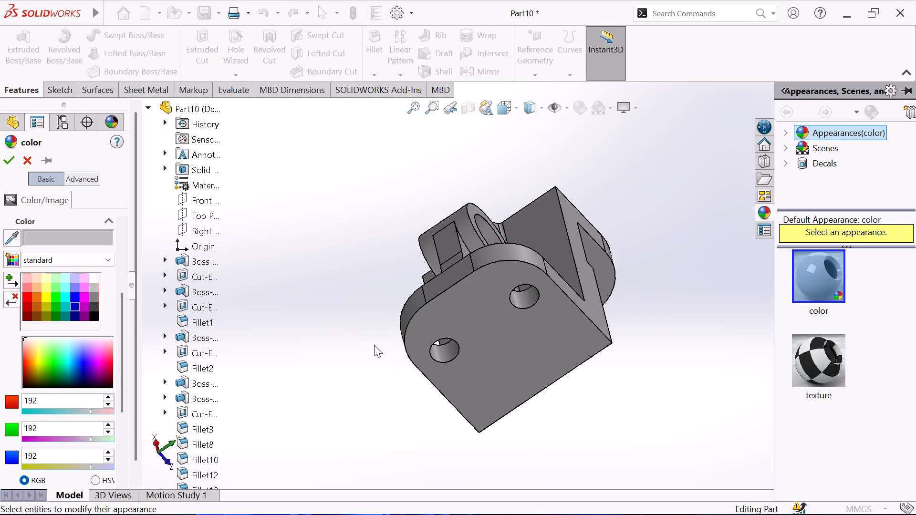
left_click(374, 344)
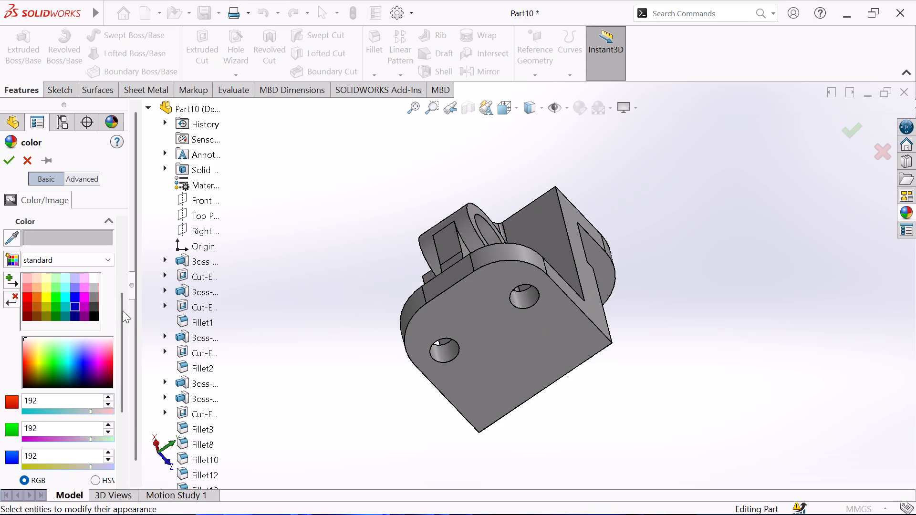
left_click(106, 257)
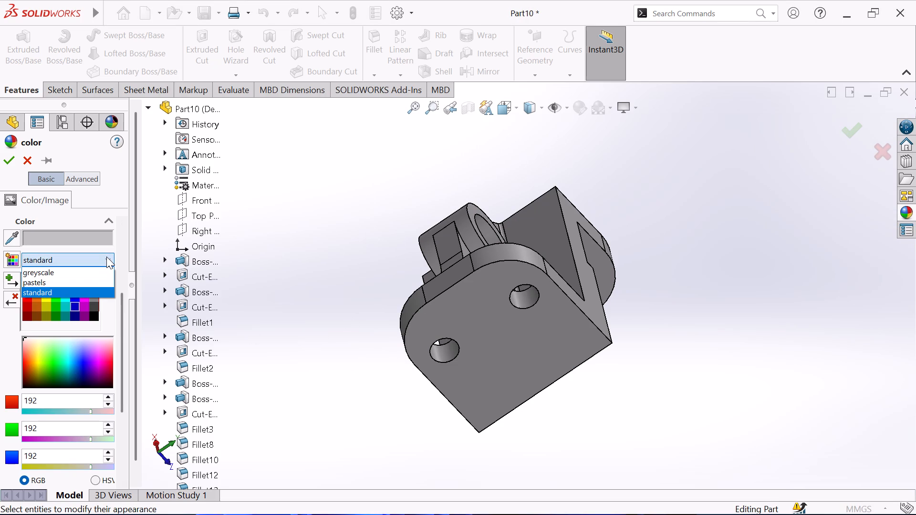
left_click(106, 257)
middle_click_drag(343, 271, 356, 252)
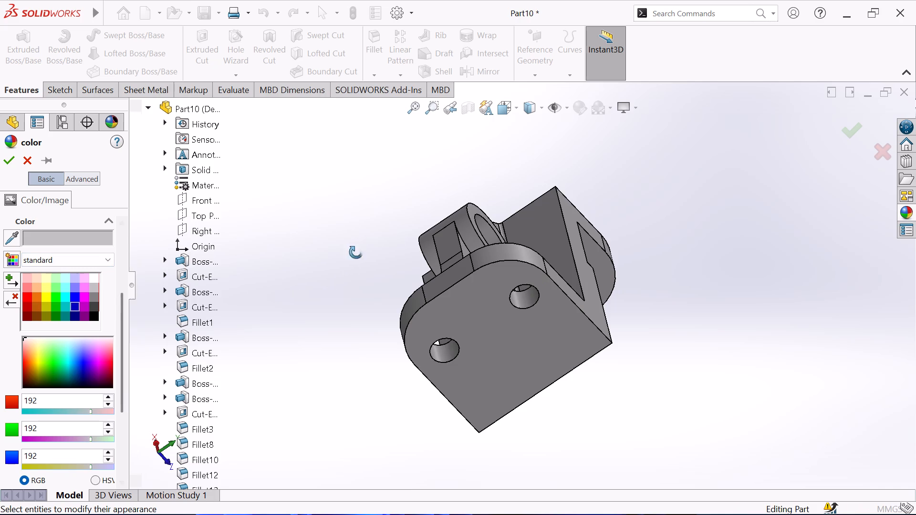
middle_click_drag(356, 252, 497, 375)
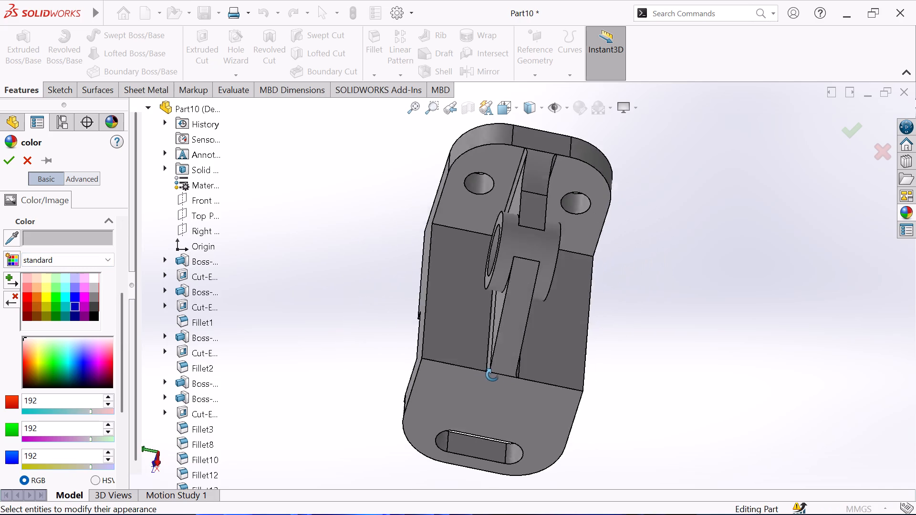
middle_click_drag(486, 370, 477, 337)
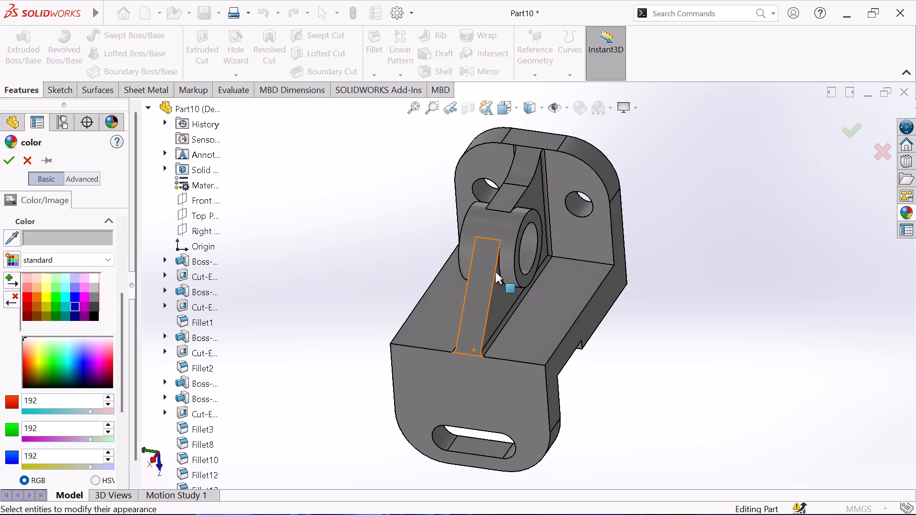
left_click(695, 246)
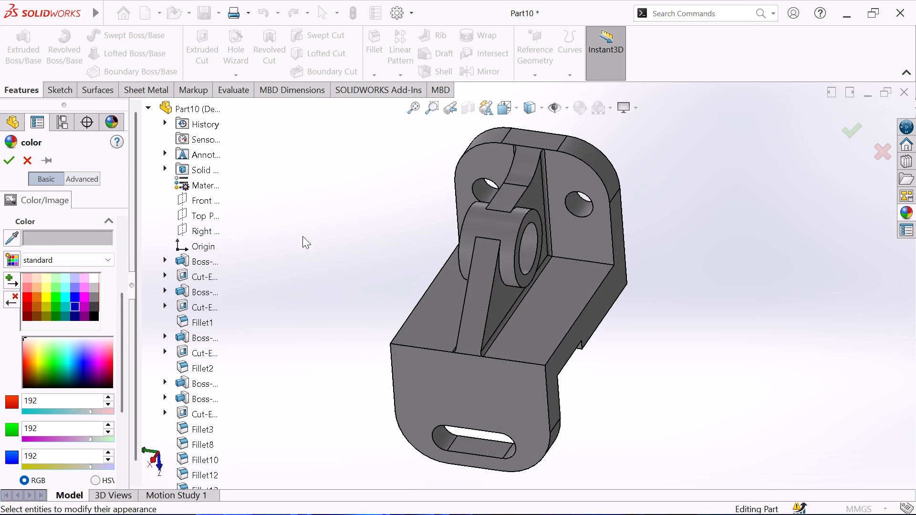
left_click(1, 162)
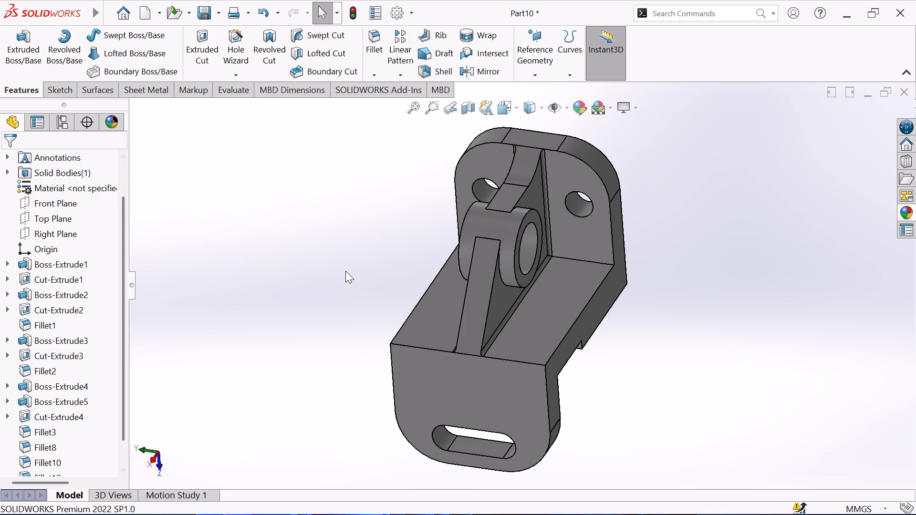
Examine the grey bracket's web, hollow boss and slotted flange from several angles.
scroll(347, 271, "up", 1)
middle_click_drag(354, 268, 431, 220)
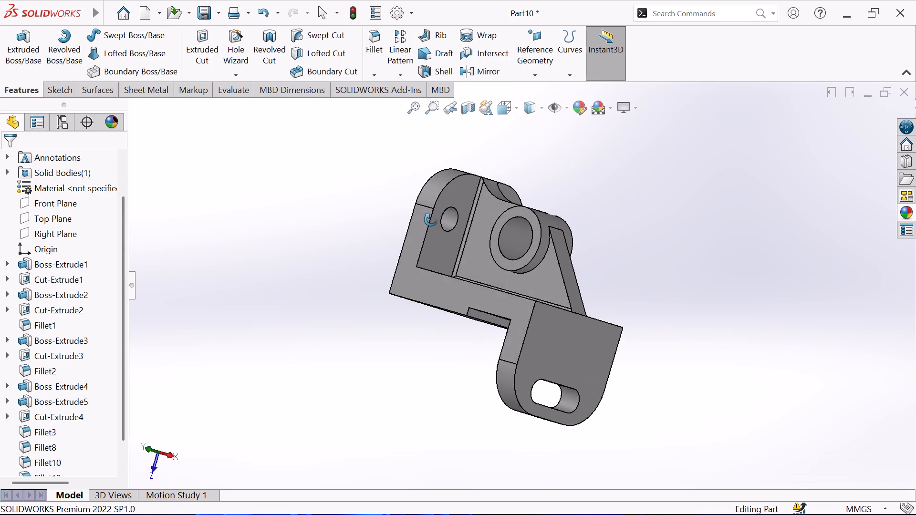
middle_click_drag(431, 220, 481, 298)
middle_click_drag(479, 300, 478, 303)
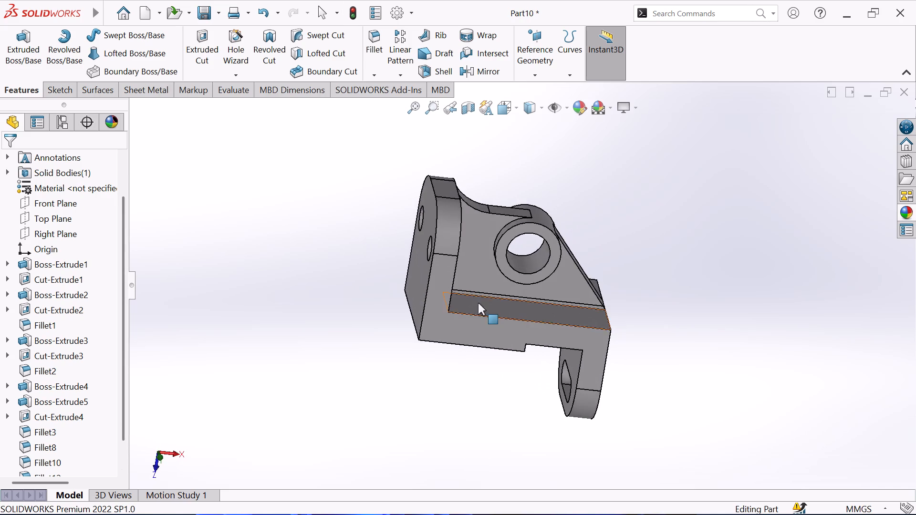
middle_click_drag(478, 303, 476, 307)
middle_click_drag(473, 310, 450, 326)
middle_click_drag(449, 327, 354, 353)
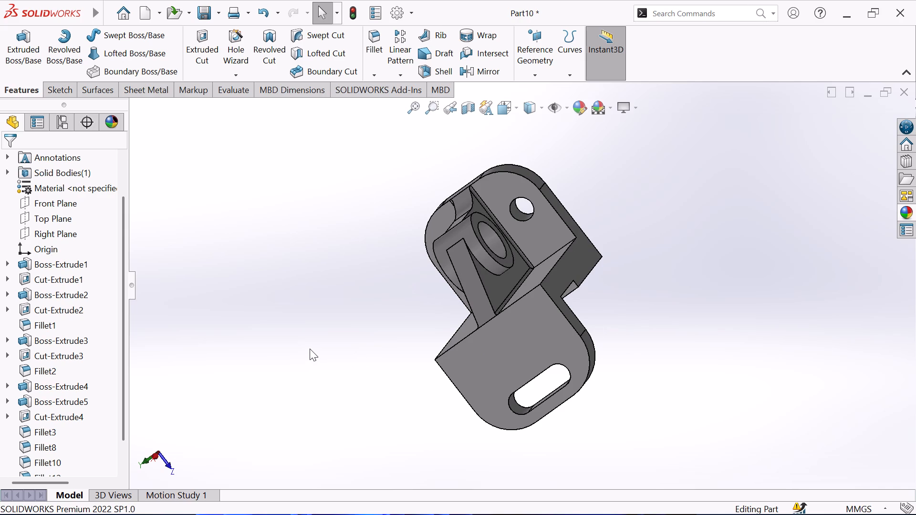
middle_click_drag(310, 349, 393, 273)
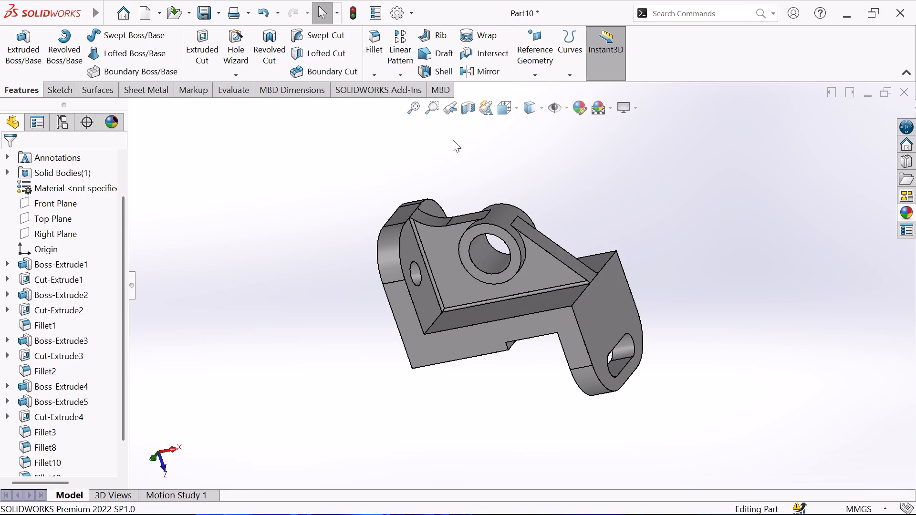
Examine the two-hole flange, the boss bore, the base notch and both long sides of the bracket from all around.
scroll(443, 249, "up", 1)
scroll(606, 246, "down", 2)
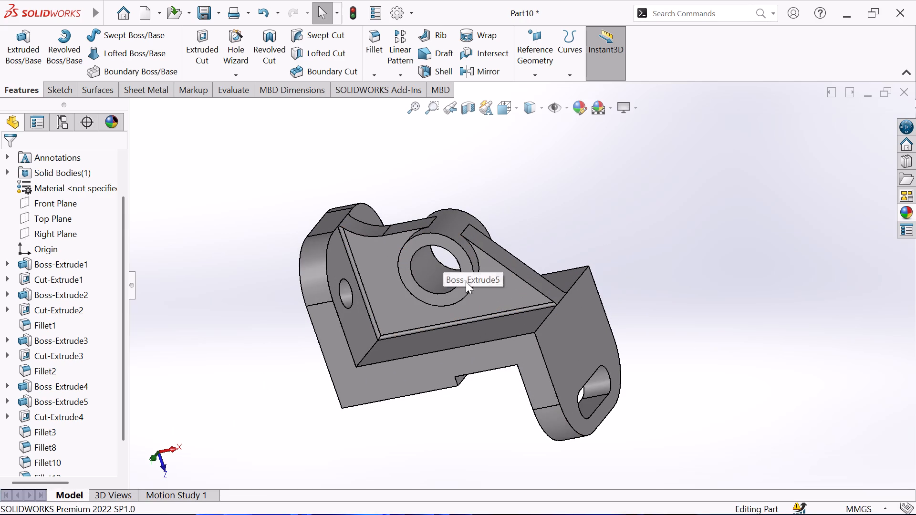
middle_click_drag(305, 225, 364, 174)
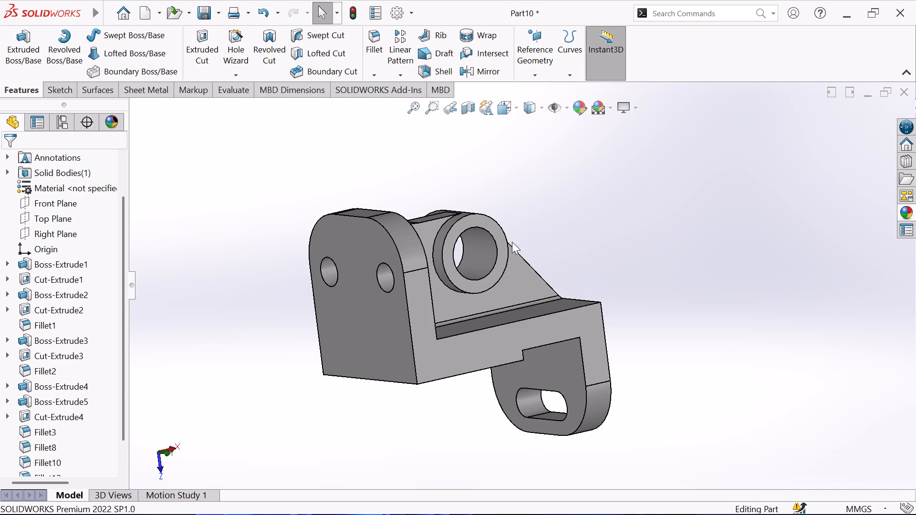
scroll(408, 245, "up", 1)
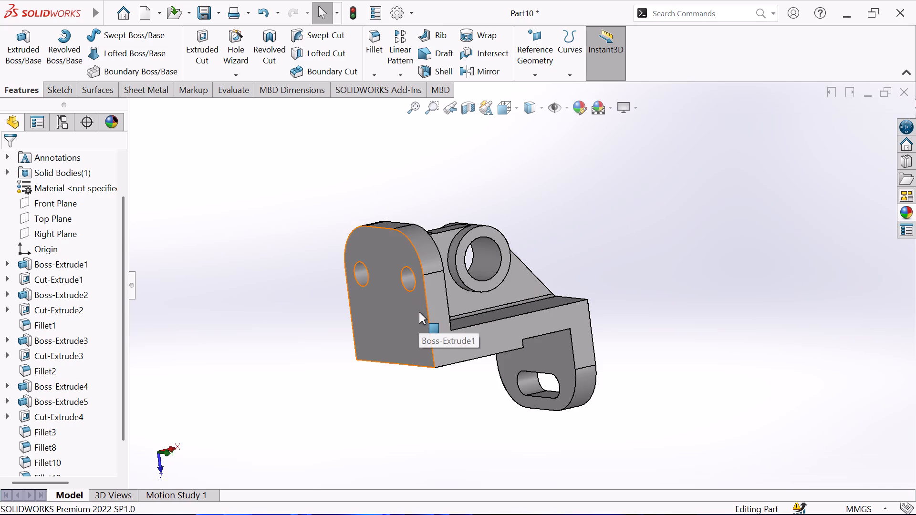
middle_click_drag(305, 272, 290, 367)
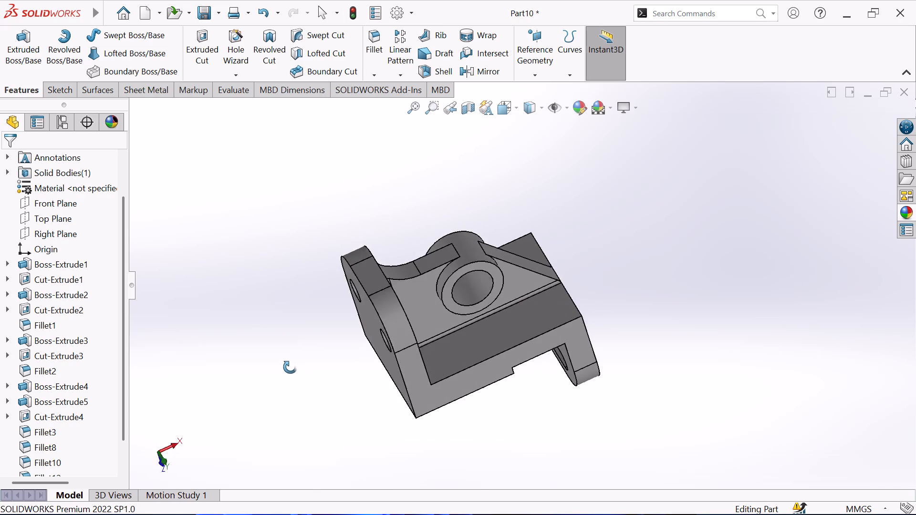
middle_click_drag(290, 367, 283, 389)
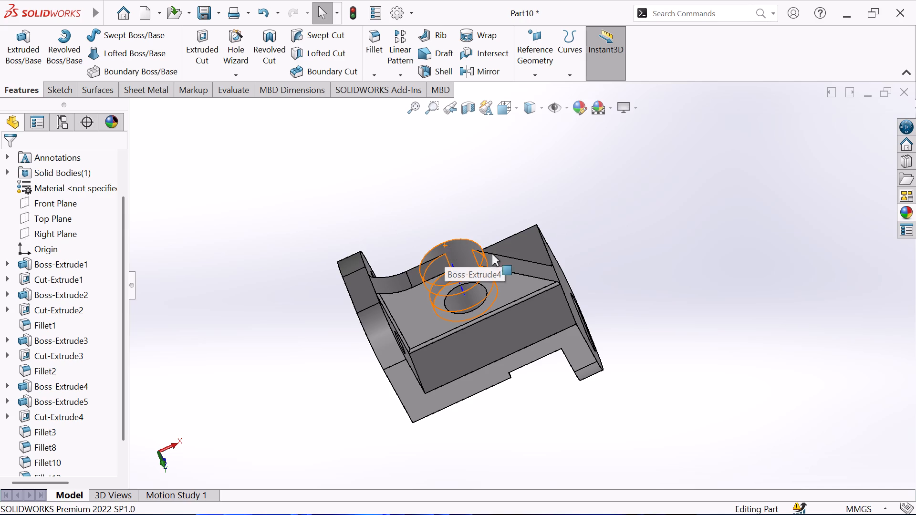
middle_click_drag(292, 266, 388, 175)
scroll(312, 233, "up", 1)
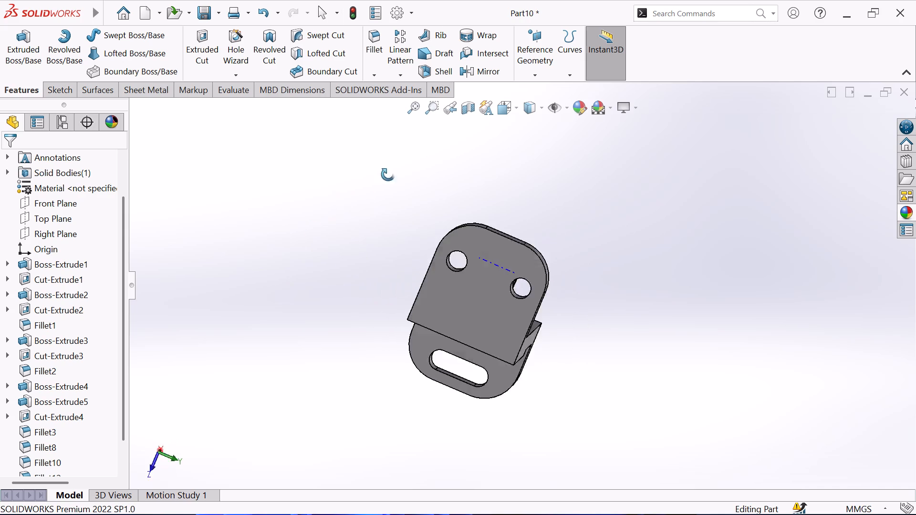
middle_click_drag(388, 175, 480, 170)
left_click(370, 213)
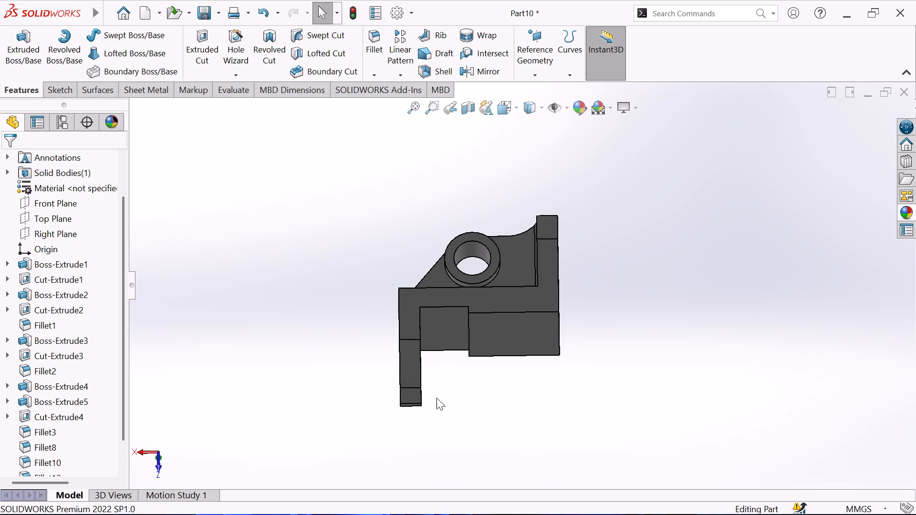
middle_click_drag(340, 313, 343, 380)
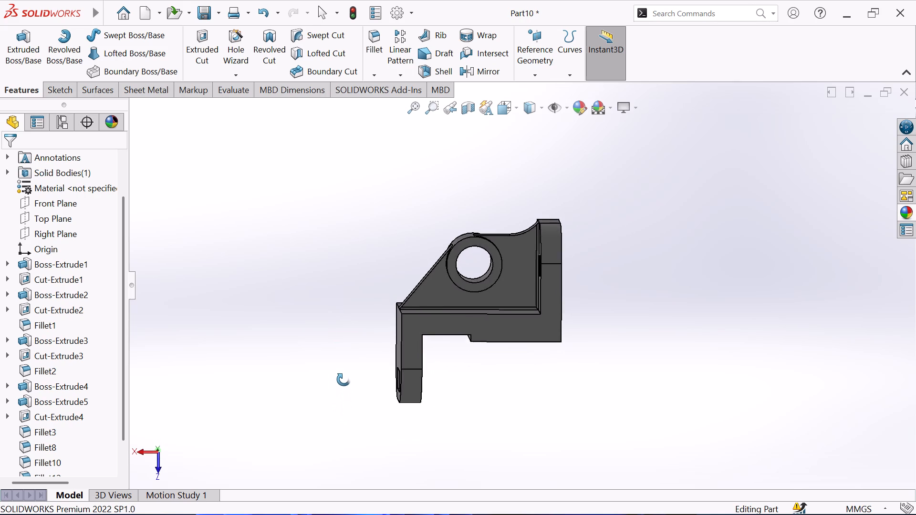
middle_click_drag(343, 380, 357, 365)
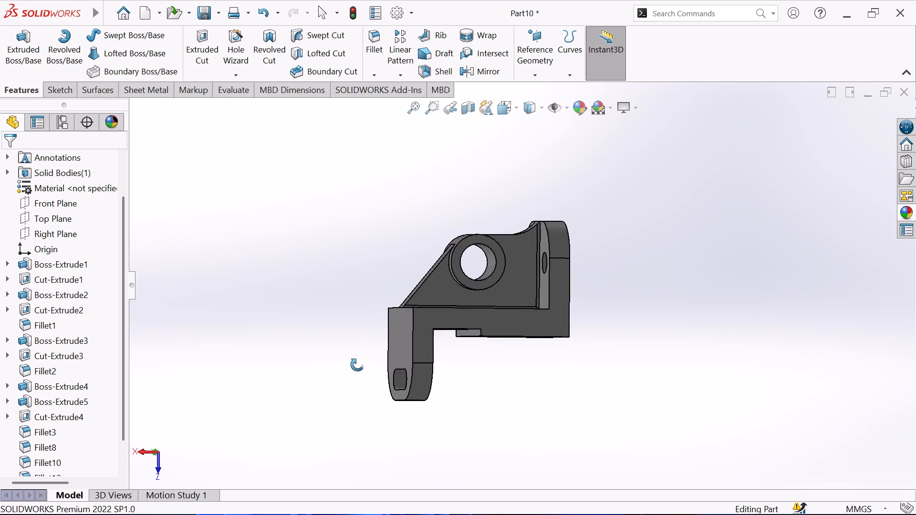
middle_click_drag(357, 365, 537, 334)
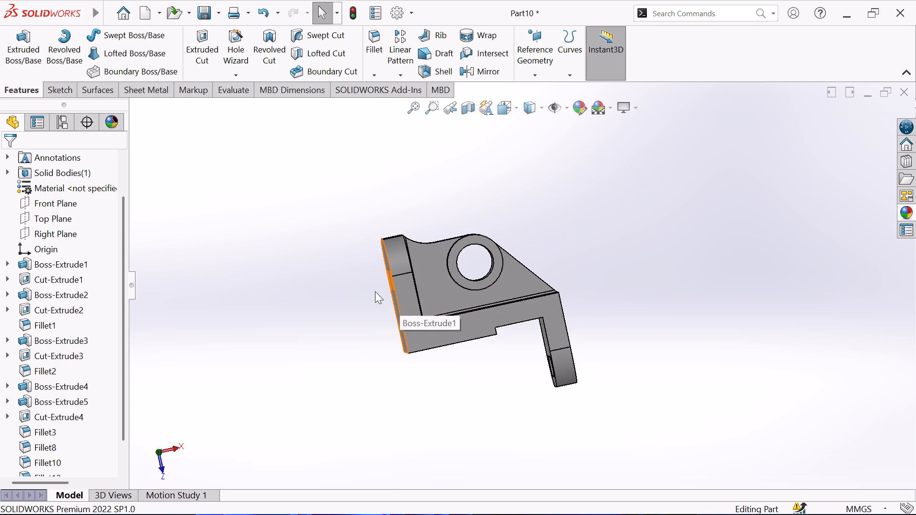
Examine the two-hole flange and the underside of the bracket, and return to the isometric view.
middle_click_drag(375, 291, 430, 242)
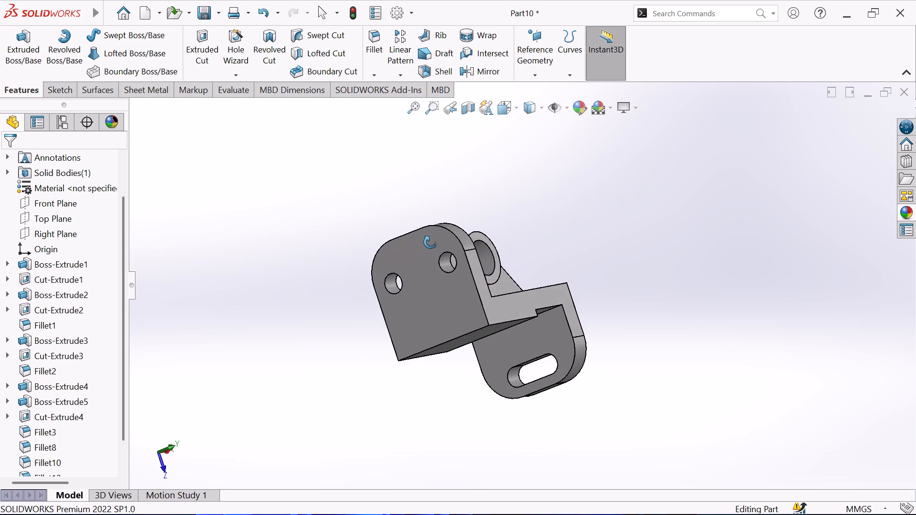
middle_click_drag(430, 242, 477, 163)
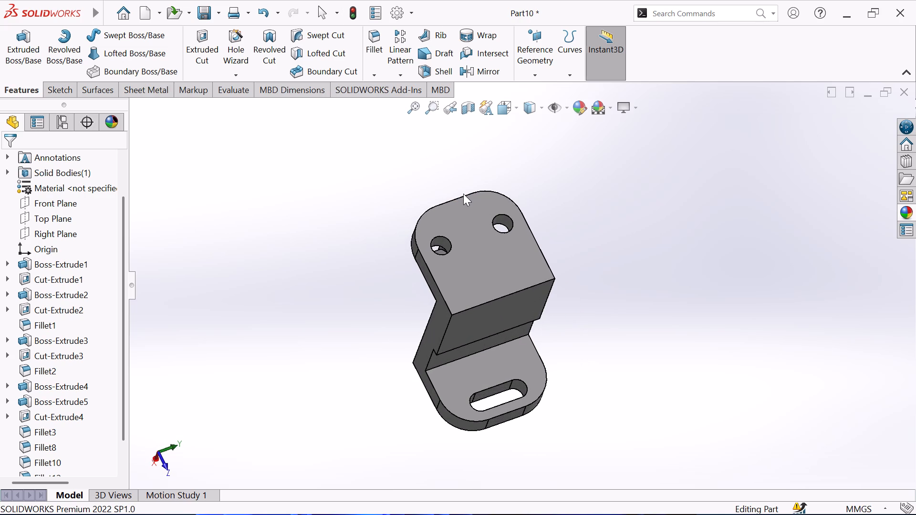
left_click(459, 202, "ctrl")
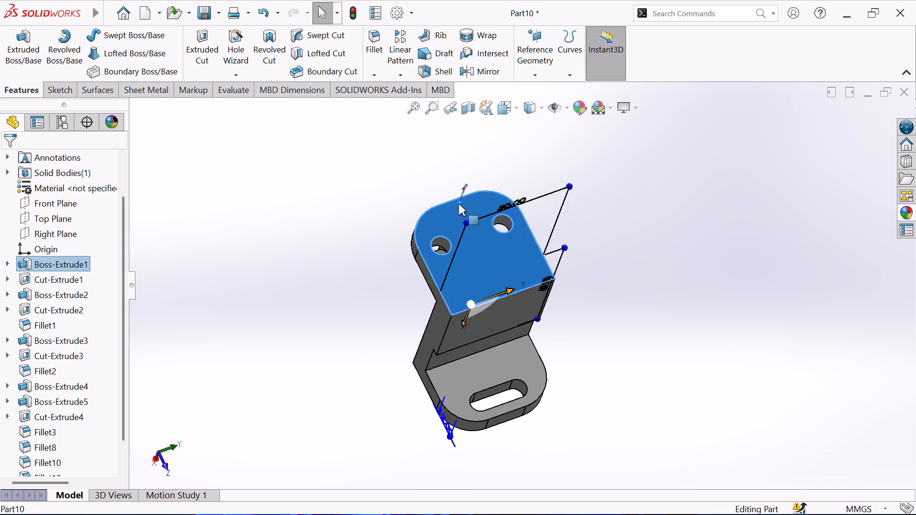
key("ctrl+8")
key("ctrl+7")
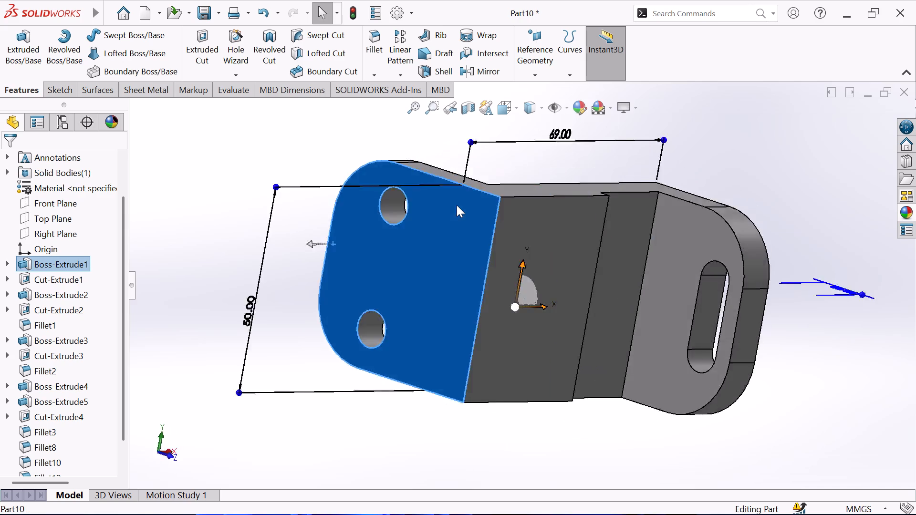
left_click(347, 320)
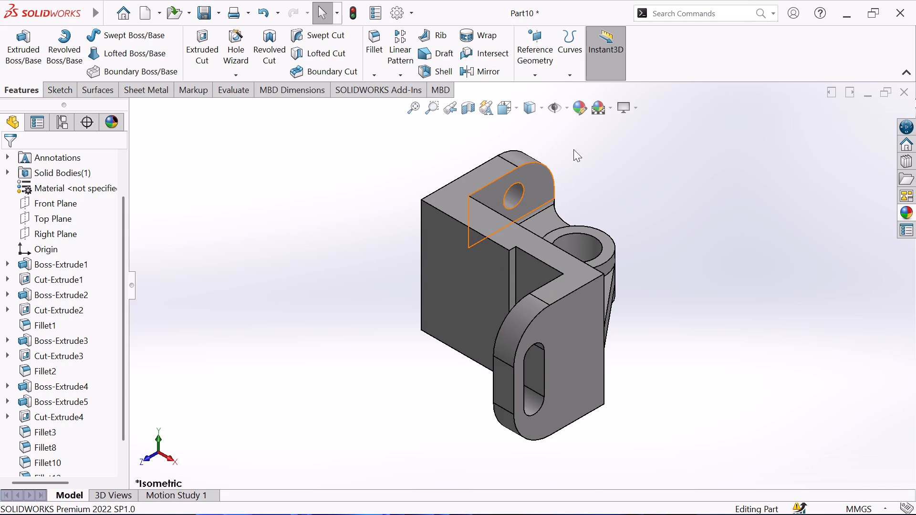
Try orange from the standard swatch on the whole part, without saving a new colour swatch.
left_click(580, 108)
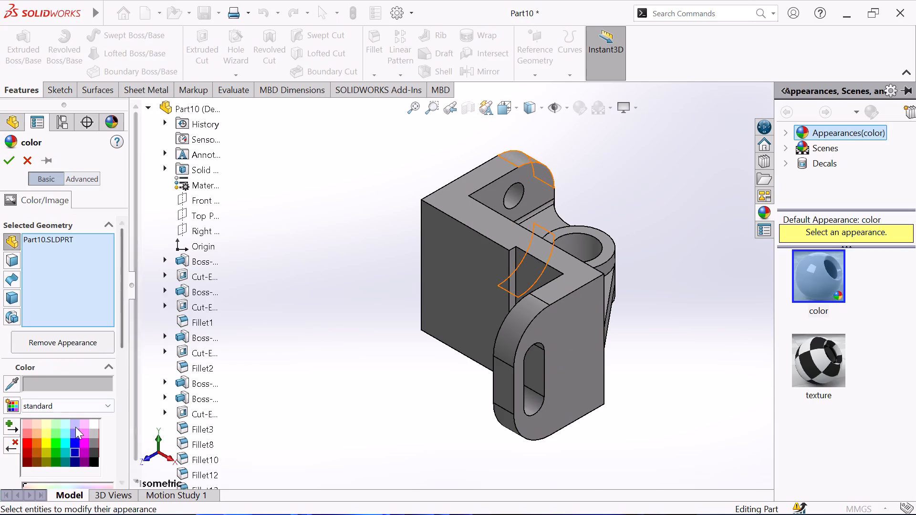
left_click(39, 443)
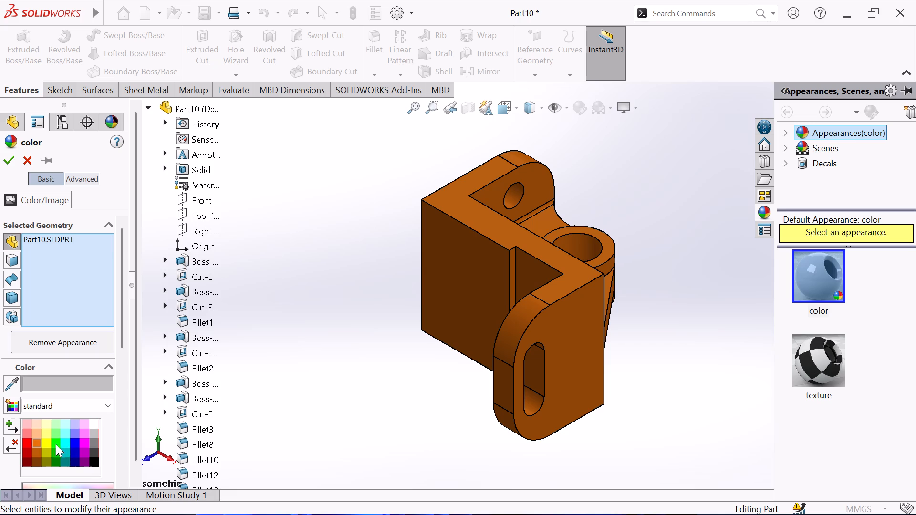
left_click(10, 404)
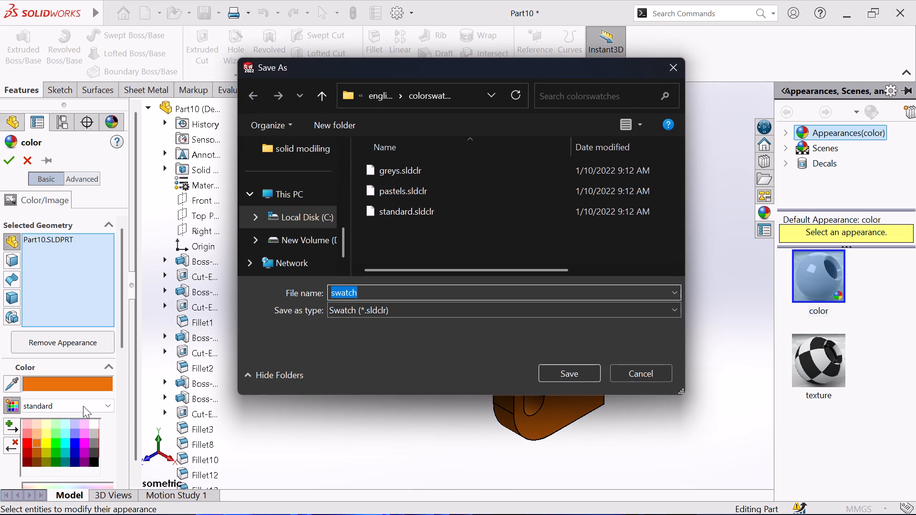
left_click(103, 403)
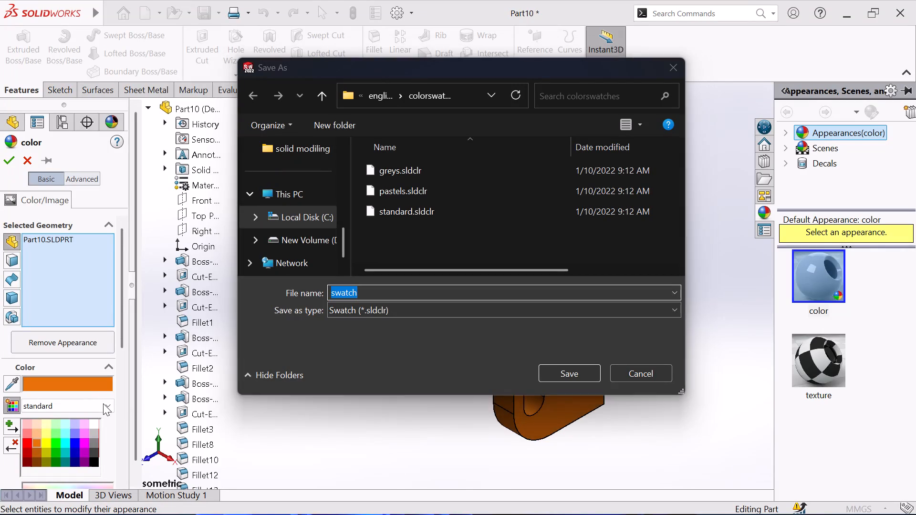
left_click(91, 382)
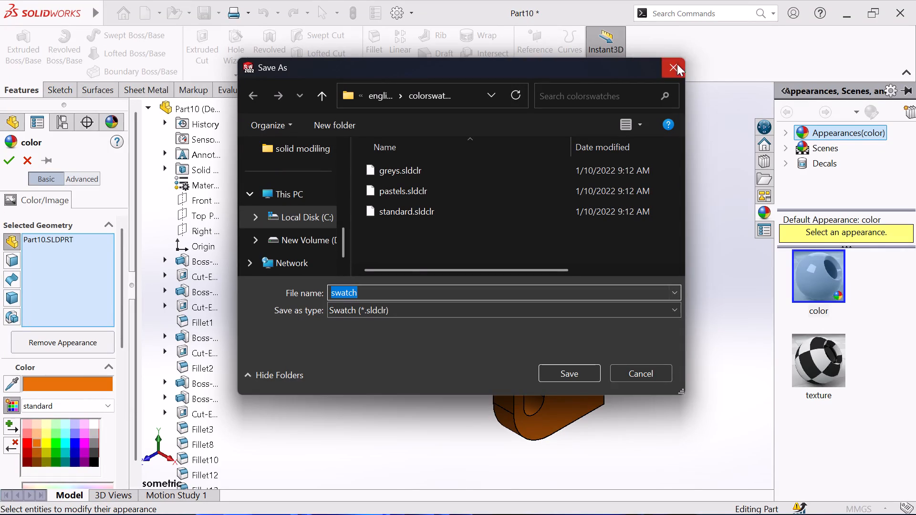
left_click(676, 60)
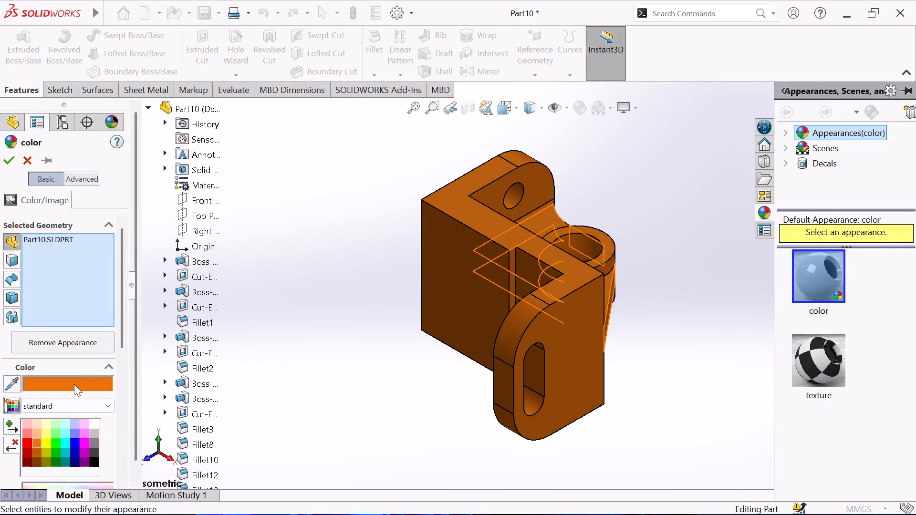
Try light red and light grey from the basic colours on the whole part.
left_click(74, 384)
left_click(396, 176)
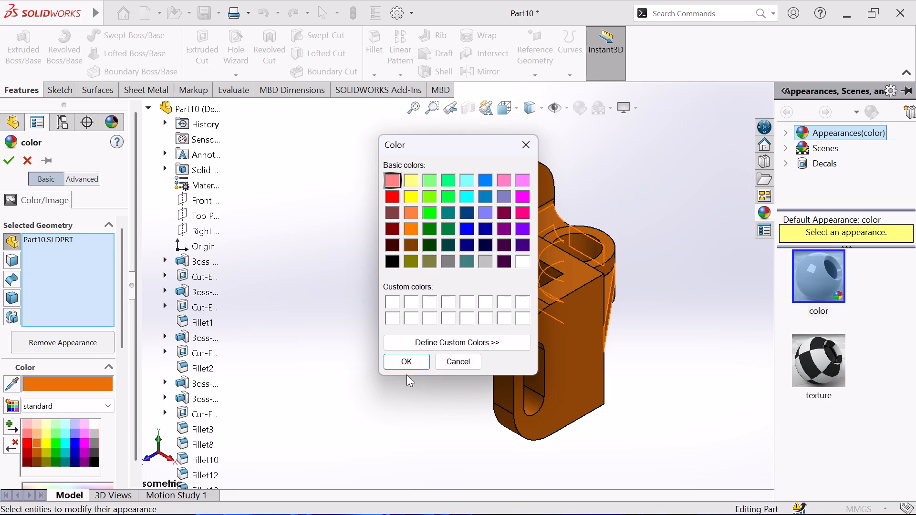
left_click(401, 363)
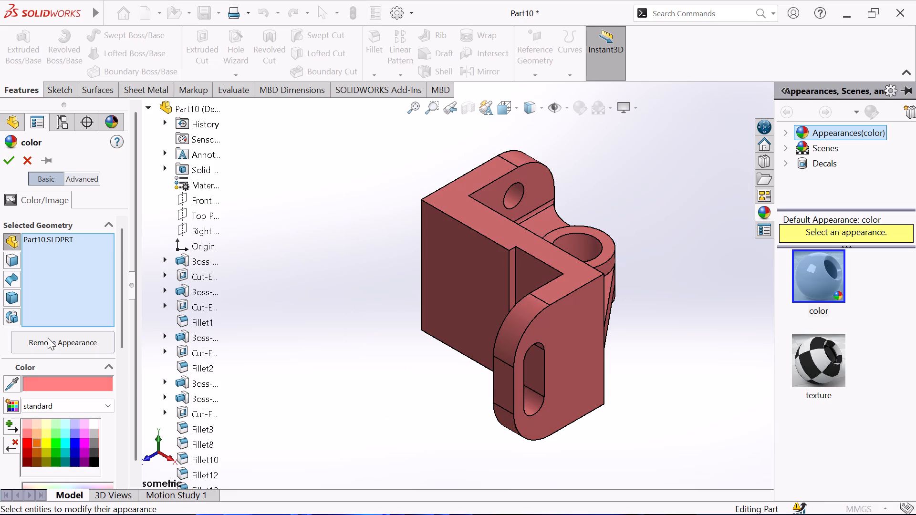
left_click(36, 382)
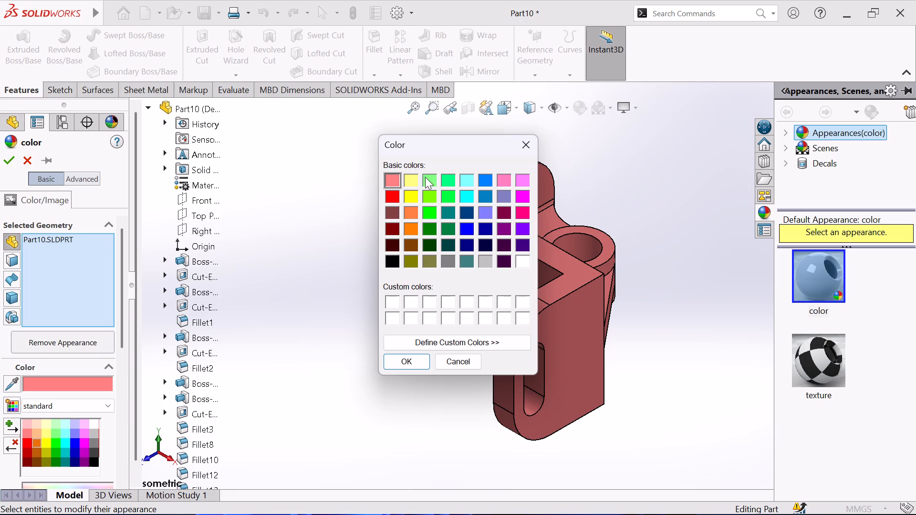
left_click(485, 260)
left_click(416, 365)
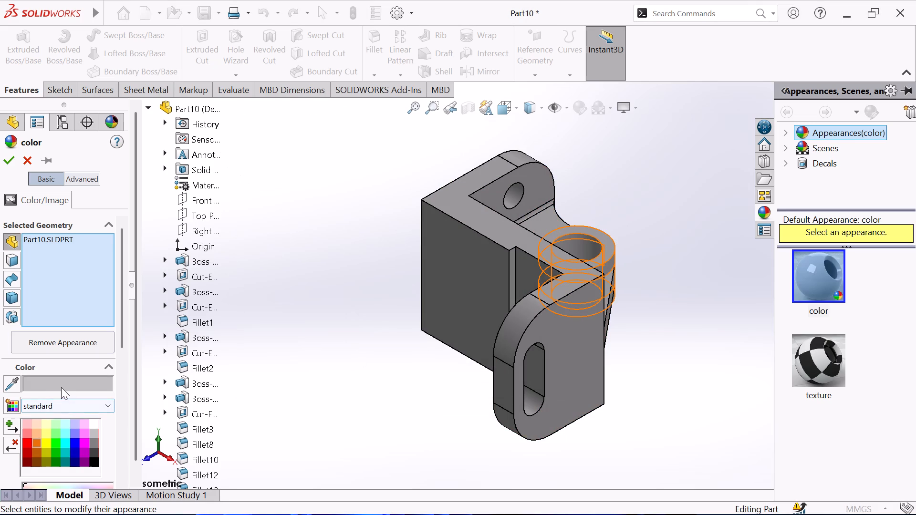
Recolour the whole part white using the first custom colour, and check it from the web side before accepting.
left_click(61, 387)
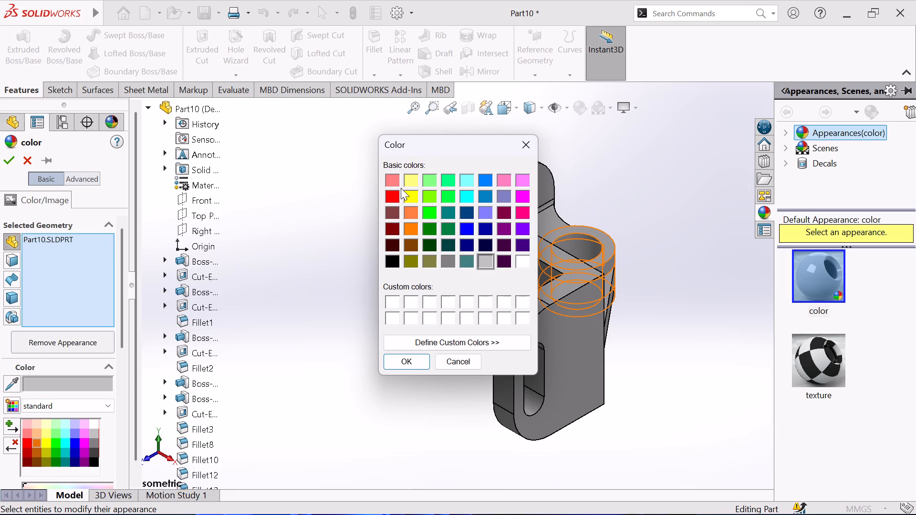
left_click(394, 305)
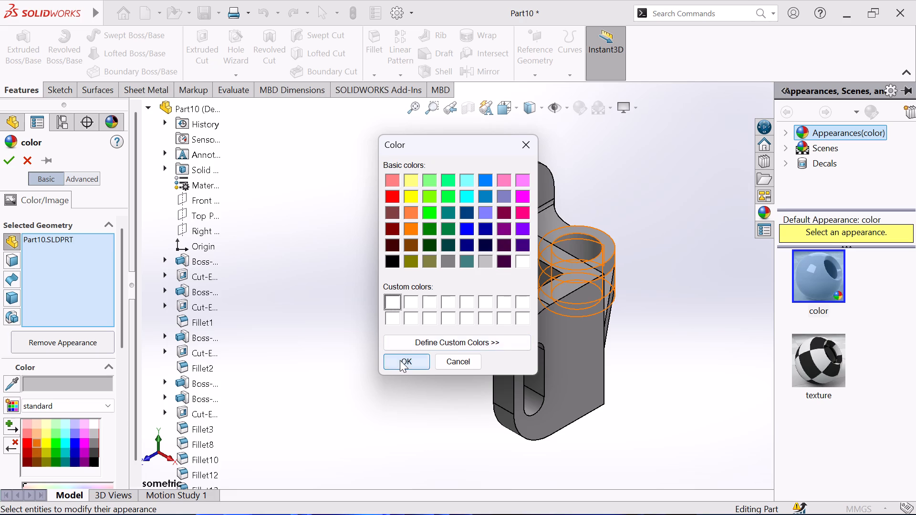
left_click(400, 360)
middle_click_drag(290, 298, 247, 379)
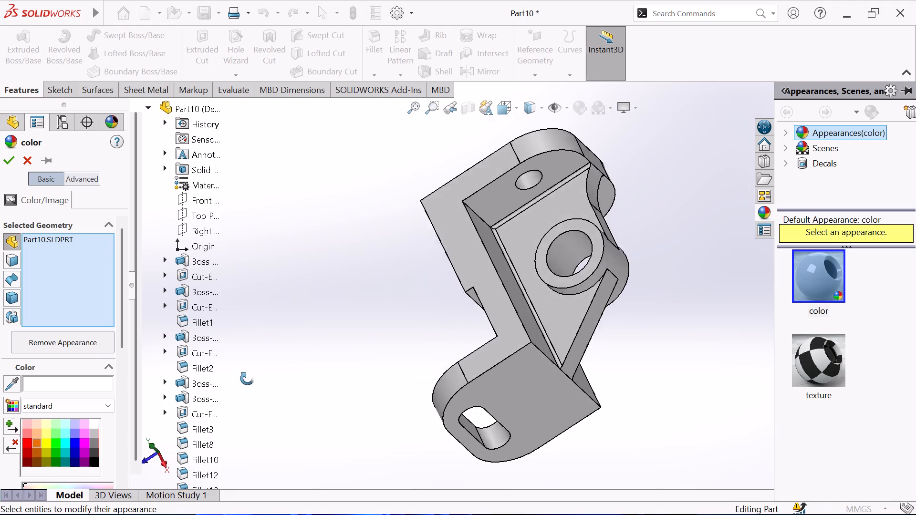
middle_click_drag(247, 379, 243, 361)
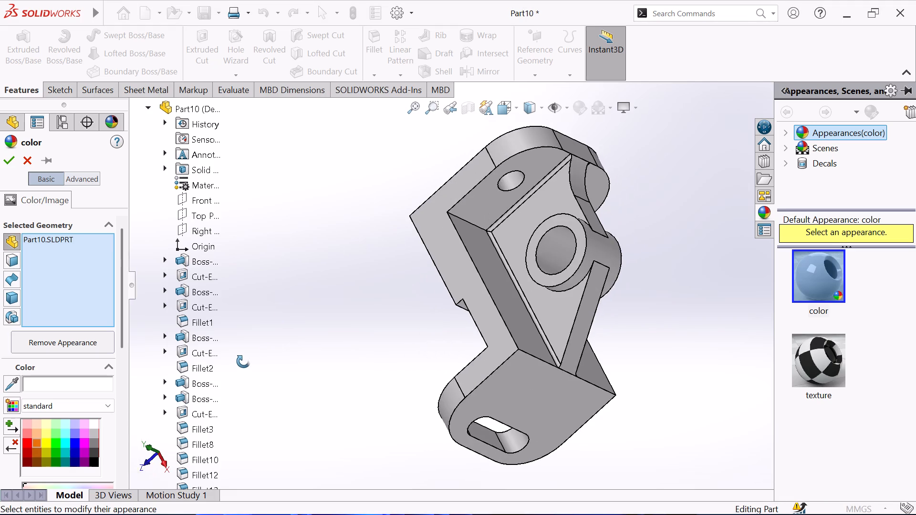
middle_click_drag(243, 361, 246, 359)
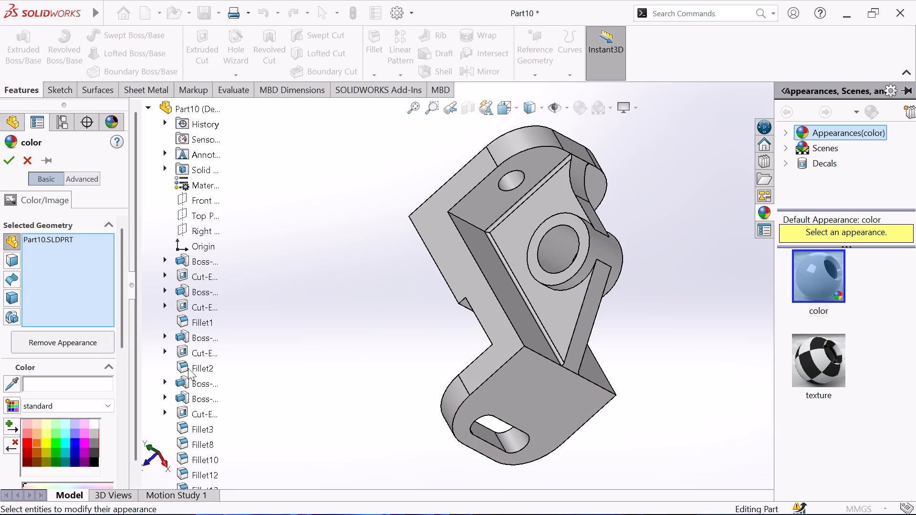
left_click(5, 155)
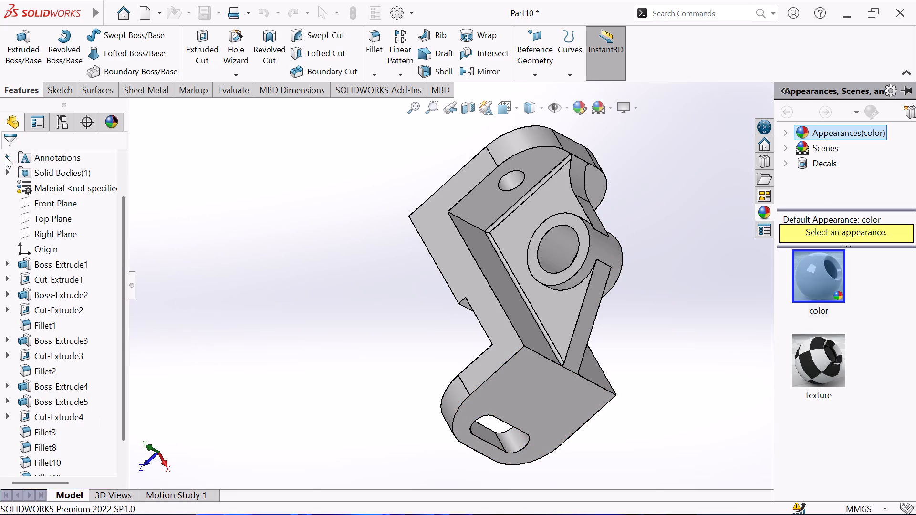
Colour the four 1 mm fillet faces along both sides of the web's base and flange edges orange from the standard swatch.
left_click(533, 312)
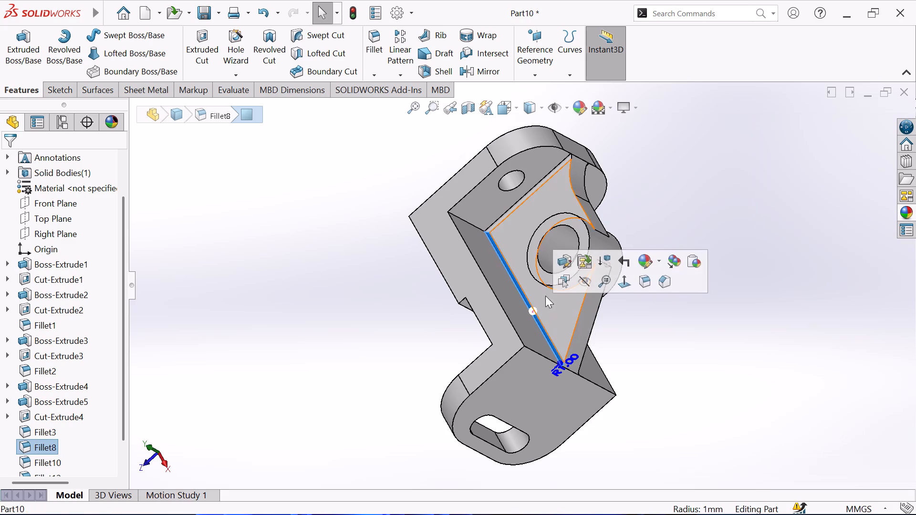
left_click(576, 104)
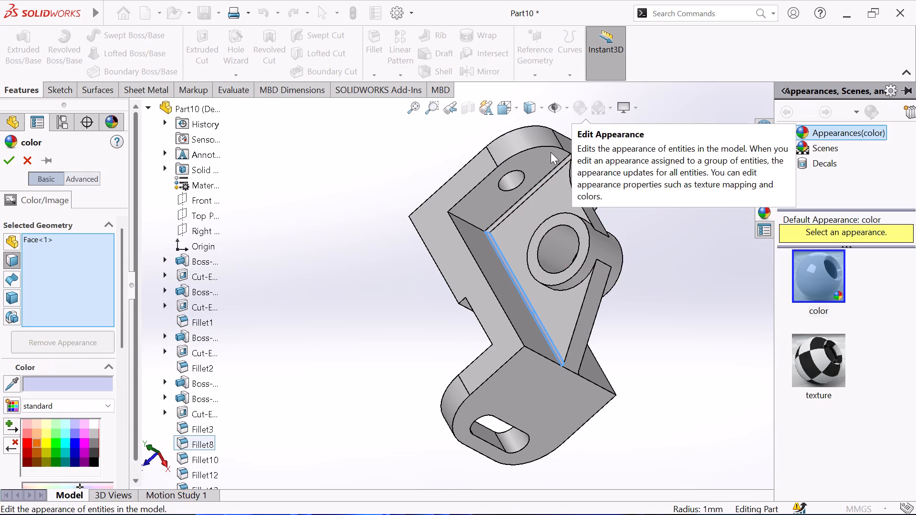
left_click(37, 442)
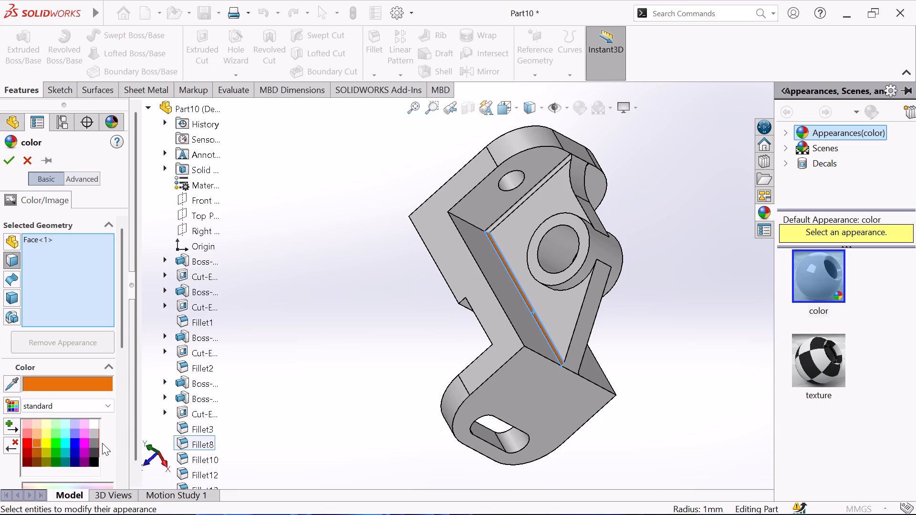
middle_click_drag(560, 288, 471, 214)
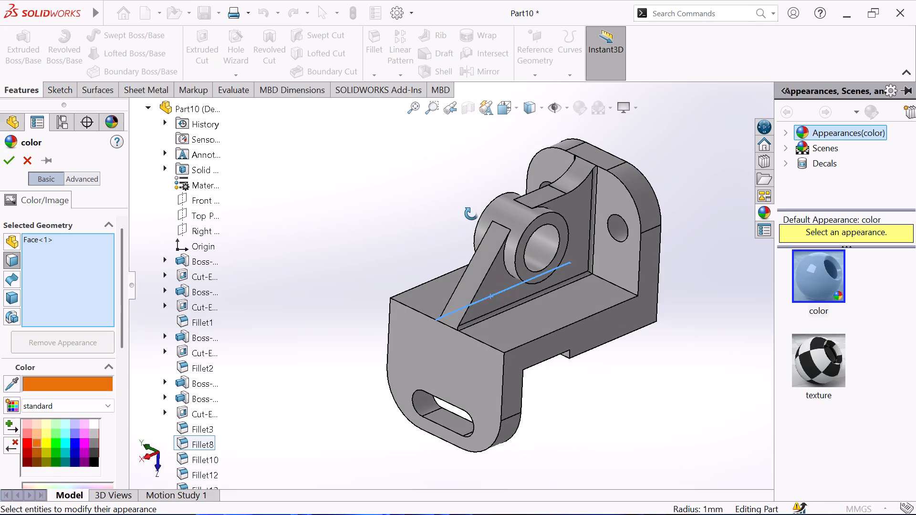
left_click(508, 307)
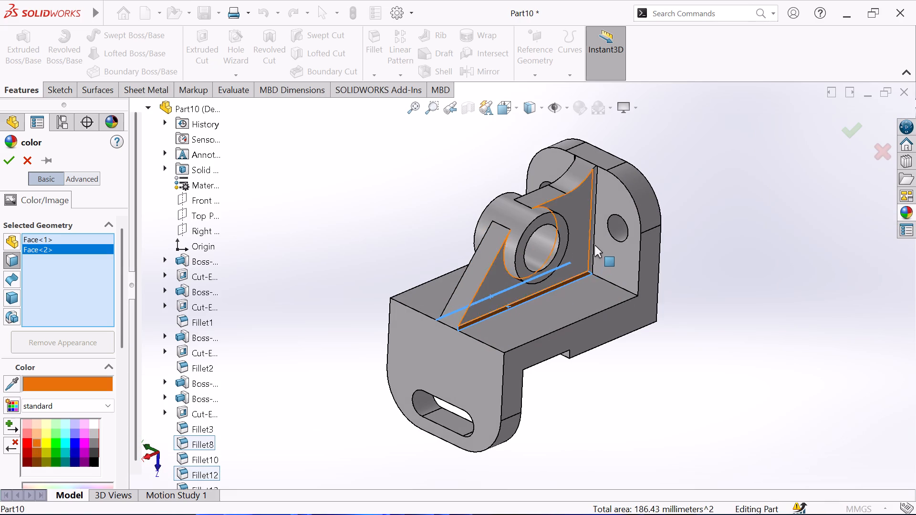
left_click(593, 218)
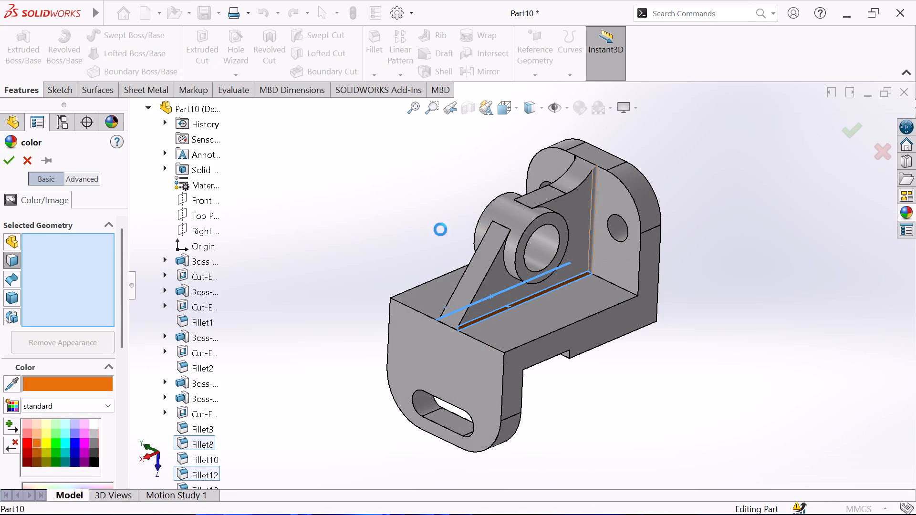
middle_click_drag(369, 228, 439, 216)
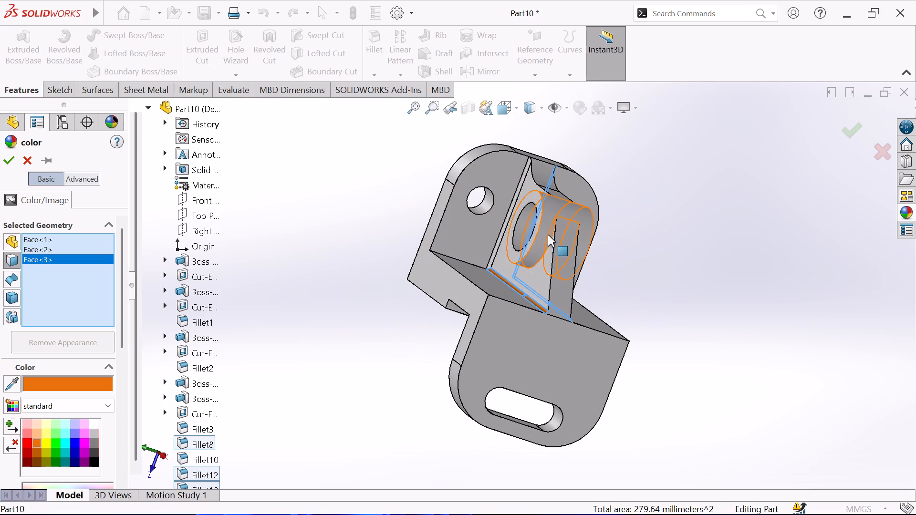
scroll(548, 235, "down", 1)
left_click(509, 189)
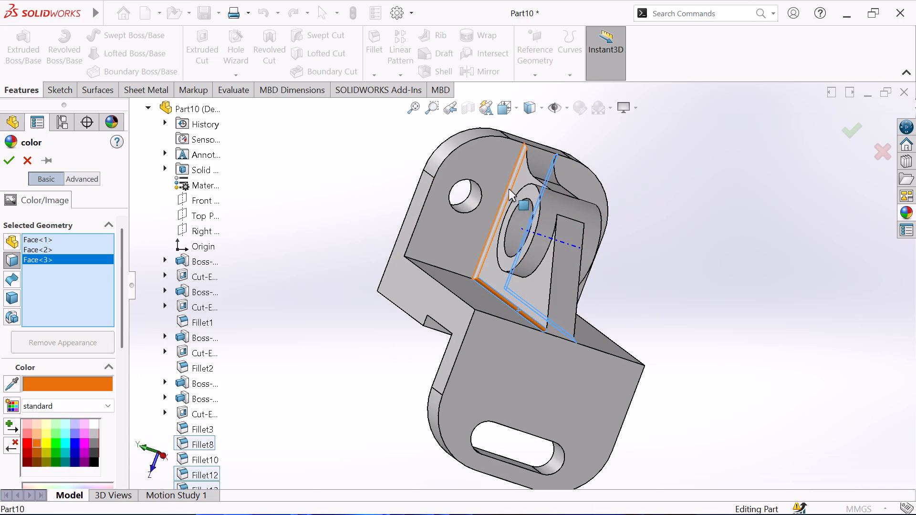
middle_click_drag(724, 216, 719, 215)
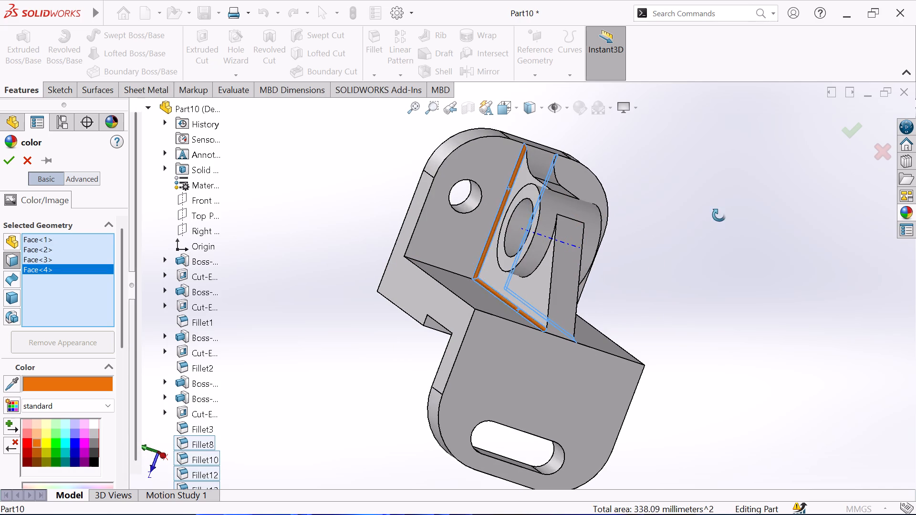
middle_click_drag(719, 215, 643, 176)
middle_click_drag(642, 176, 642, 181)
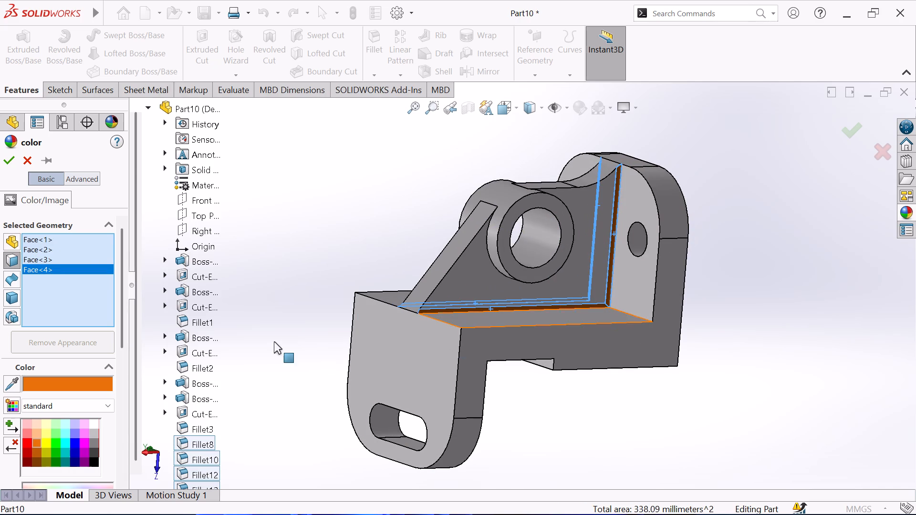
left_click(8, 159)
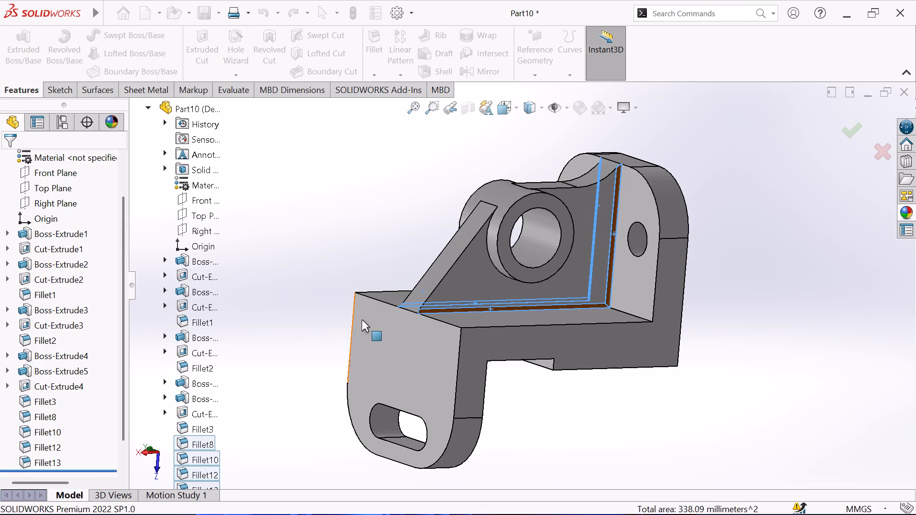
Examine the orange web fillets up close and against the whole bracket.
left_click(355, 244)
scroll(349, 239, "down", 1)
middle_click_drag(349, 239, 449, 294)
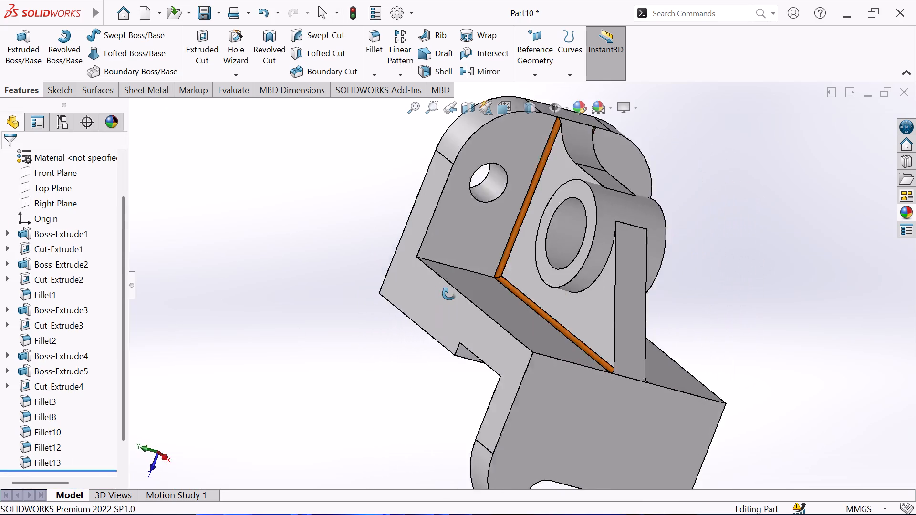
middle_click_drag(449, 294, 454, 323)
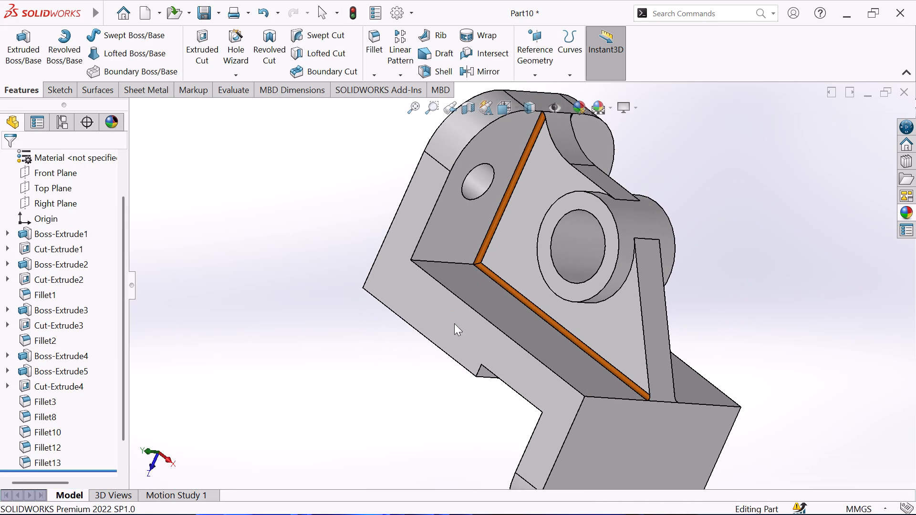
middle_click(454, 323)
left_click(286, 315)
scroll(357, 325, "up", 4)
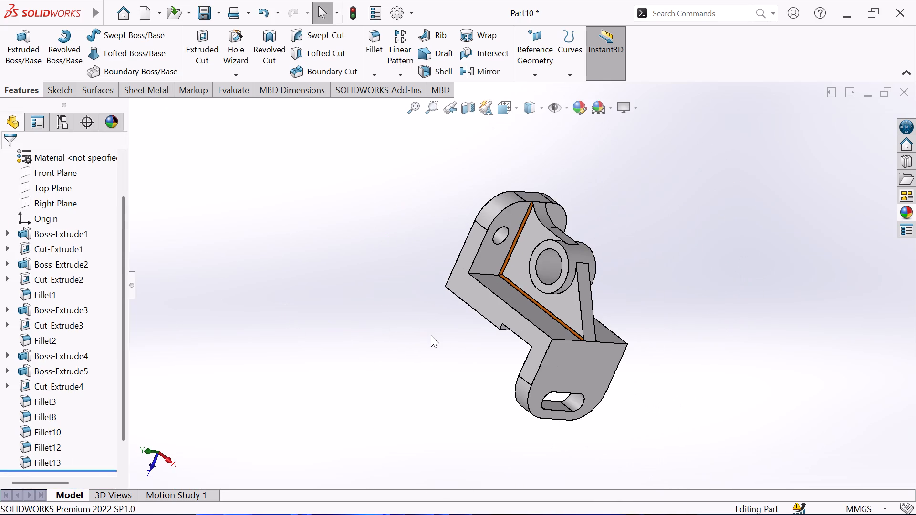
Examine the bracket's slotted flange, two-hole flange and orange web fillets from several angles.
middle_click_drag(666, 266, 655, 270)
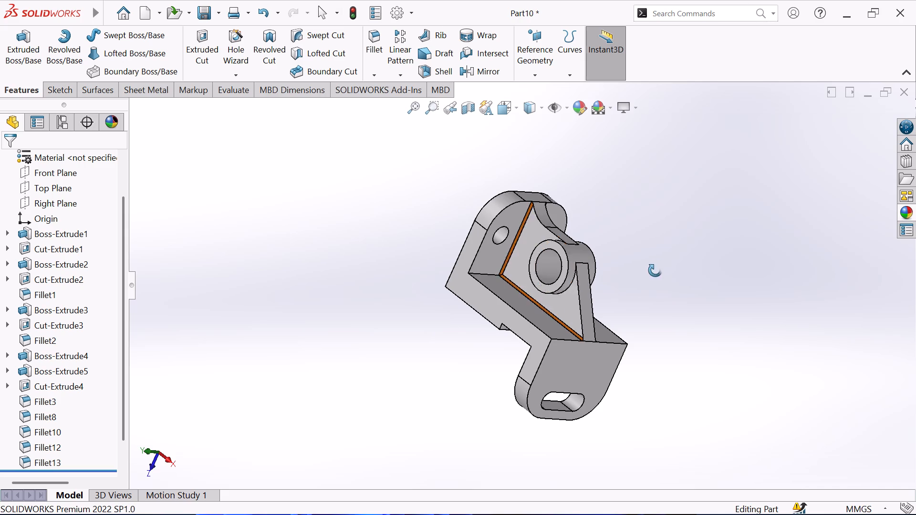
middle_click_drag(655, 270, 593, 336)
middle_click_drag(593, 336, 635, 179)
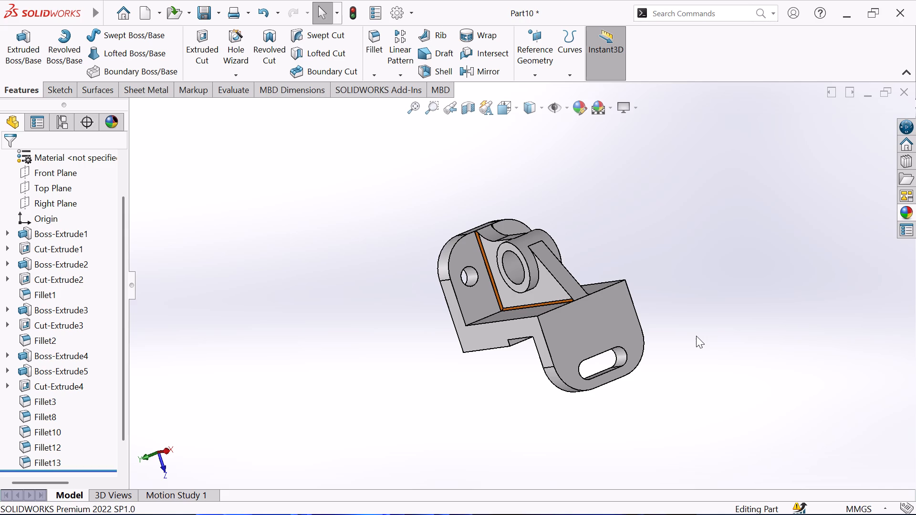
scroll(610, 216, "down", 1)
middle_click_drag(611, 226, 609, 236)
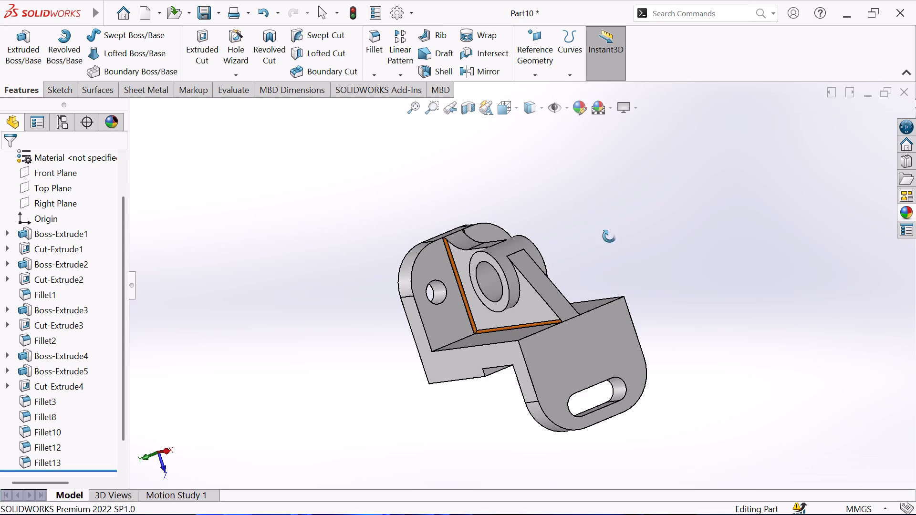
middle_click_drag(609, 236, 578, 319)
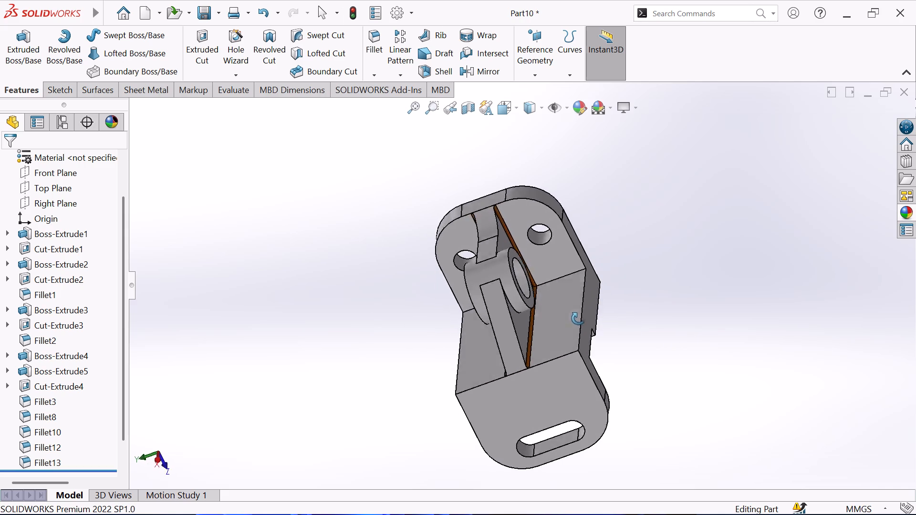
middle_click_drag(578, 319, 619, 221)
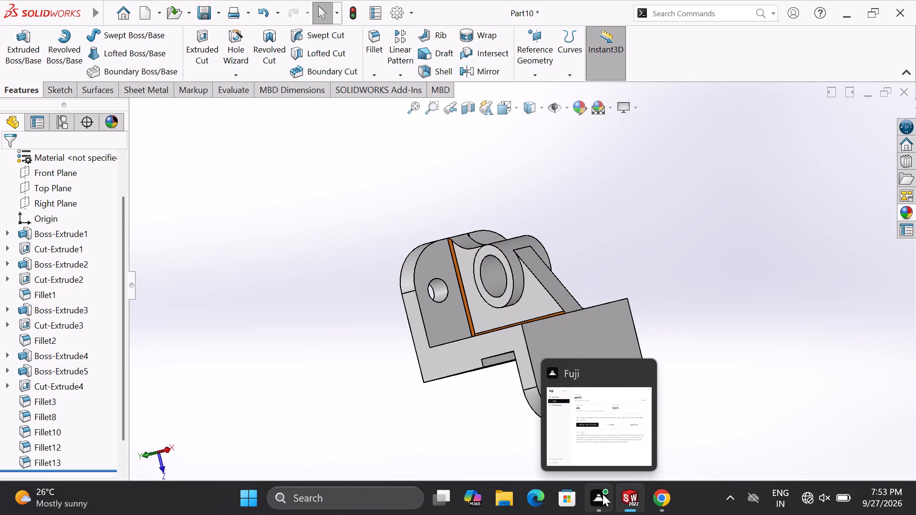
left_click(354, 242)
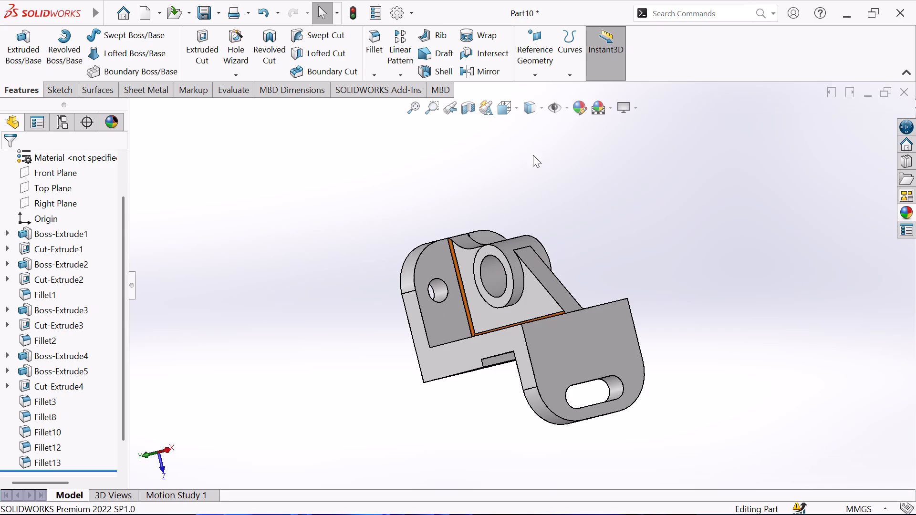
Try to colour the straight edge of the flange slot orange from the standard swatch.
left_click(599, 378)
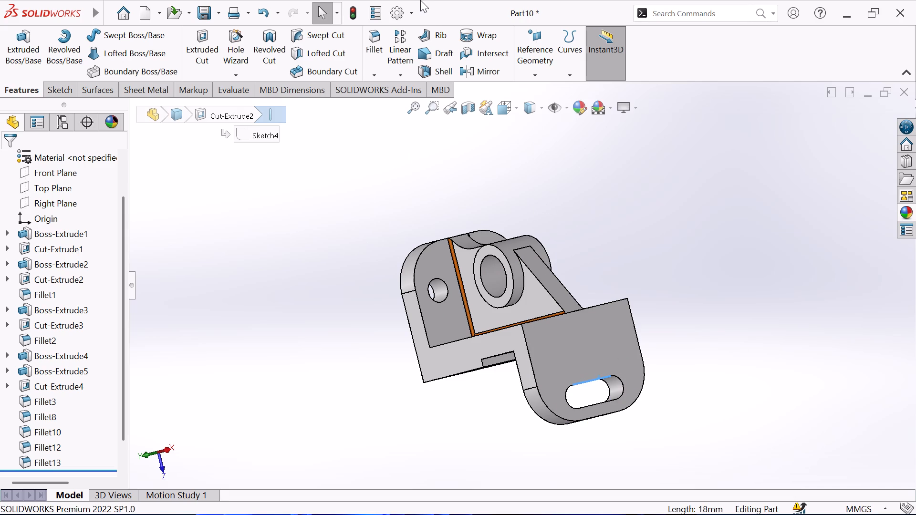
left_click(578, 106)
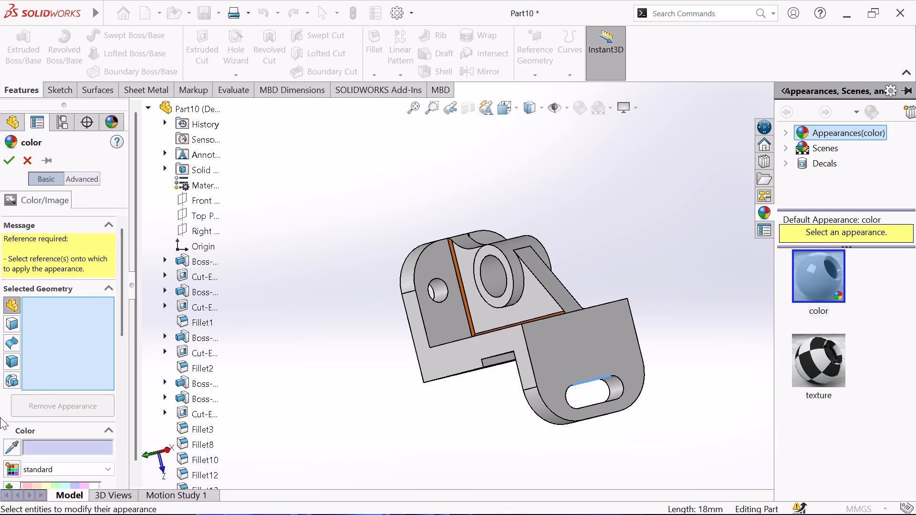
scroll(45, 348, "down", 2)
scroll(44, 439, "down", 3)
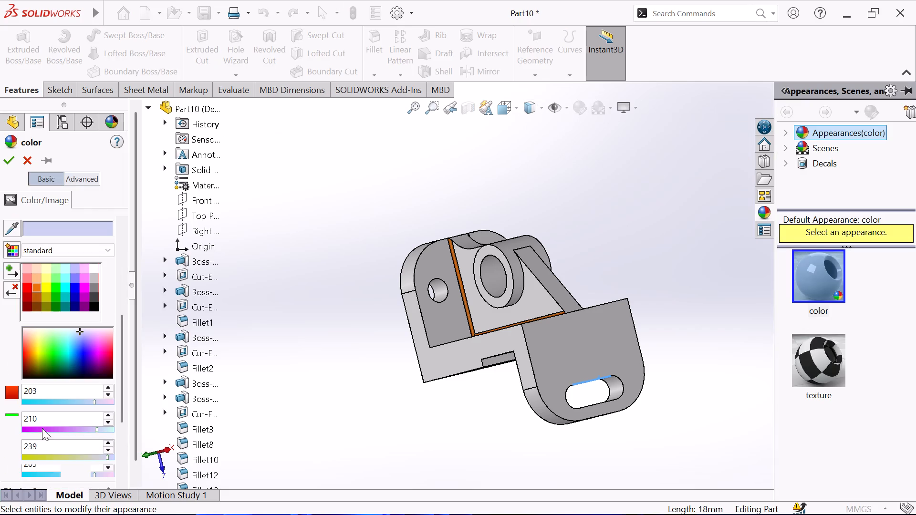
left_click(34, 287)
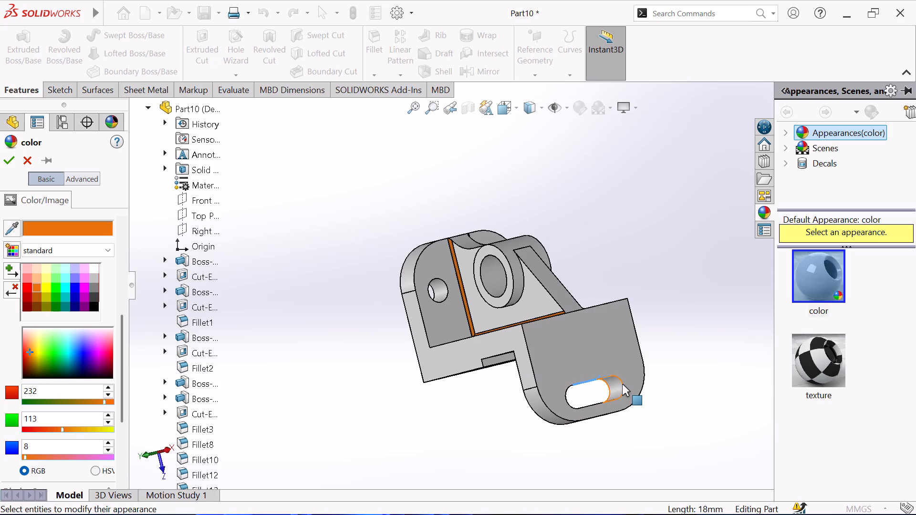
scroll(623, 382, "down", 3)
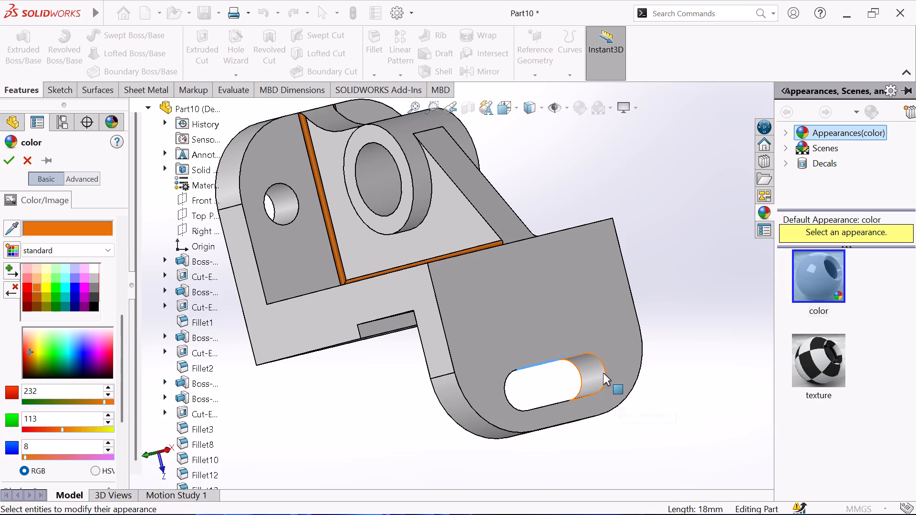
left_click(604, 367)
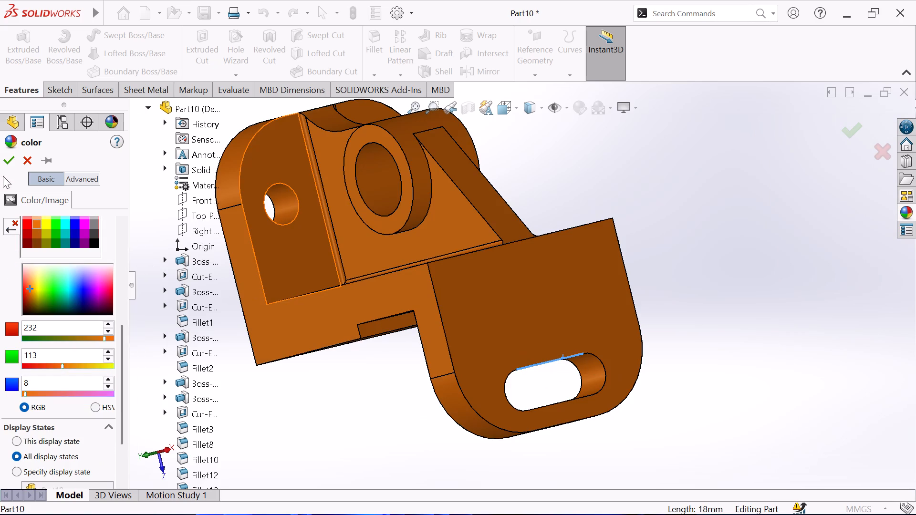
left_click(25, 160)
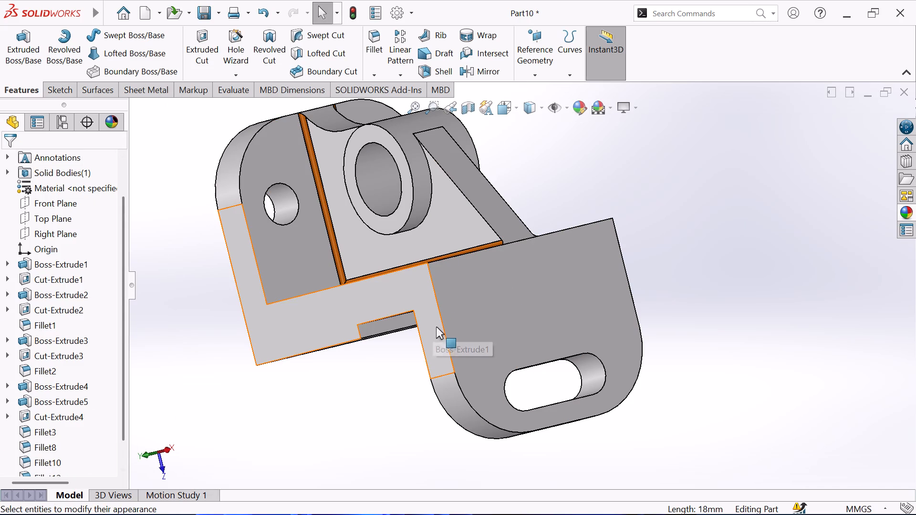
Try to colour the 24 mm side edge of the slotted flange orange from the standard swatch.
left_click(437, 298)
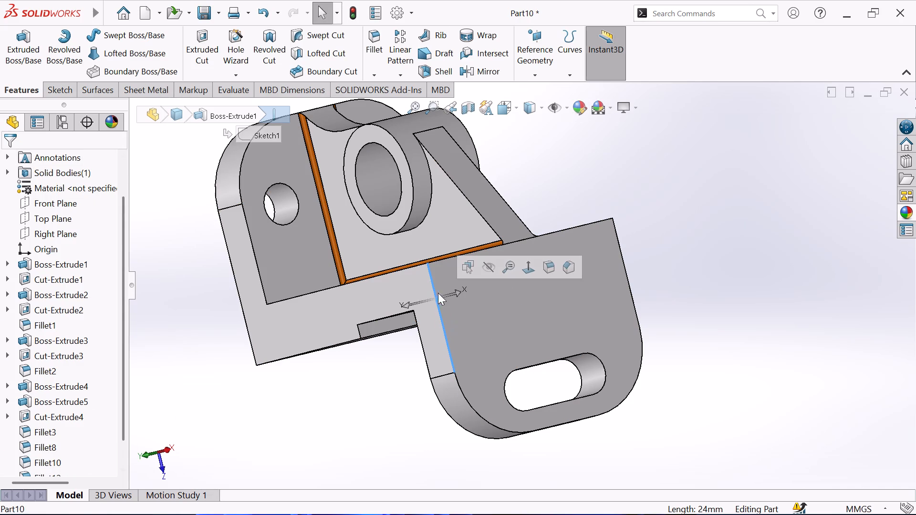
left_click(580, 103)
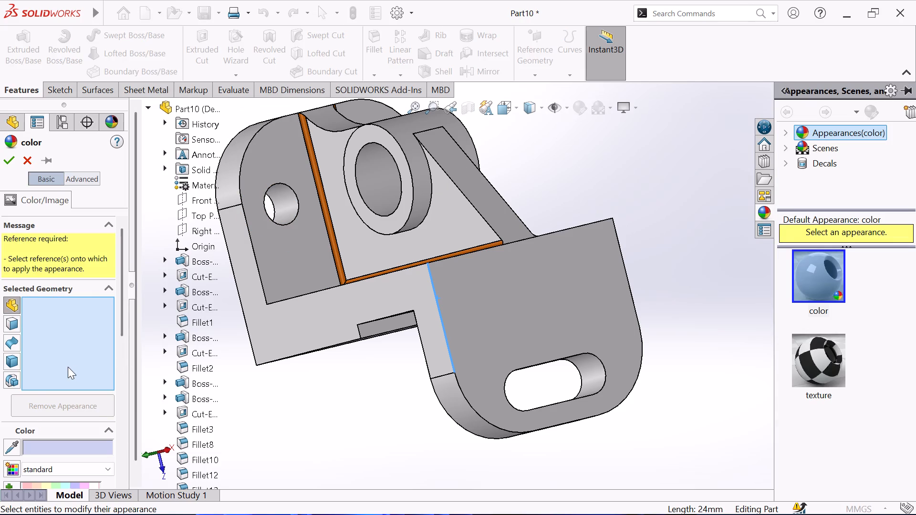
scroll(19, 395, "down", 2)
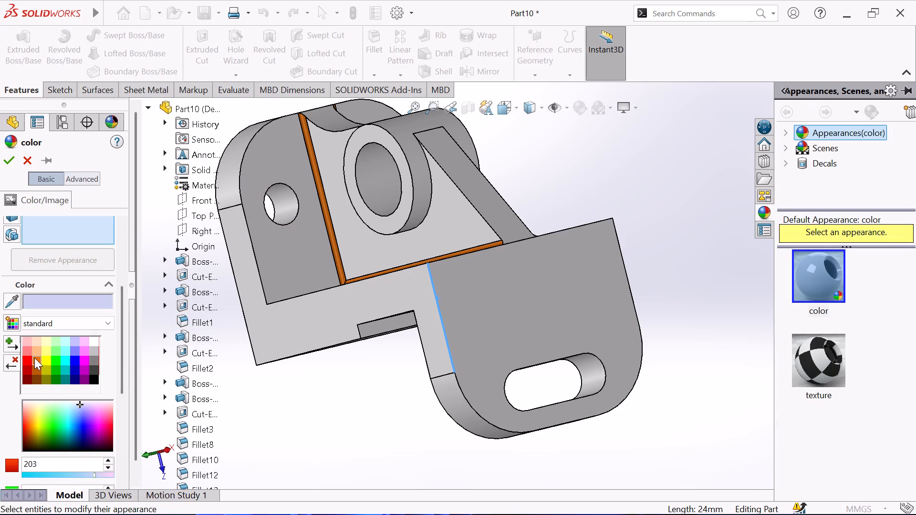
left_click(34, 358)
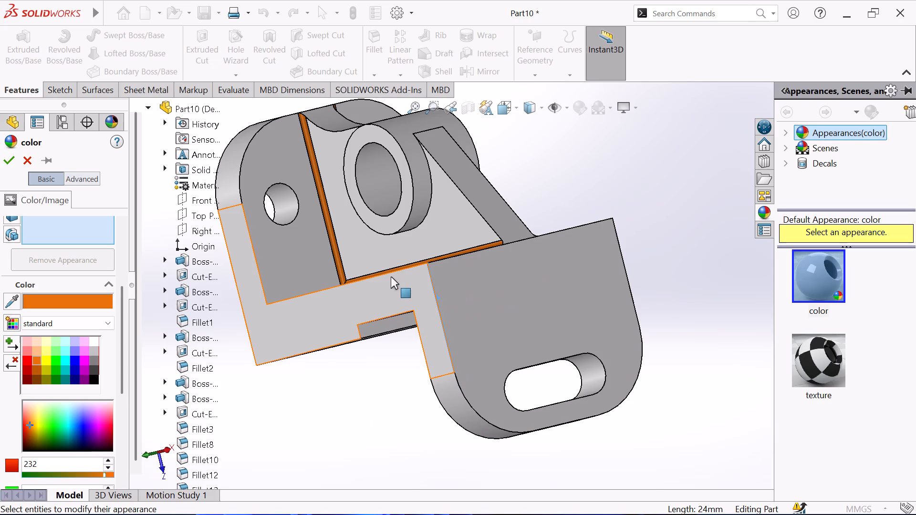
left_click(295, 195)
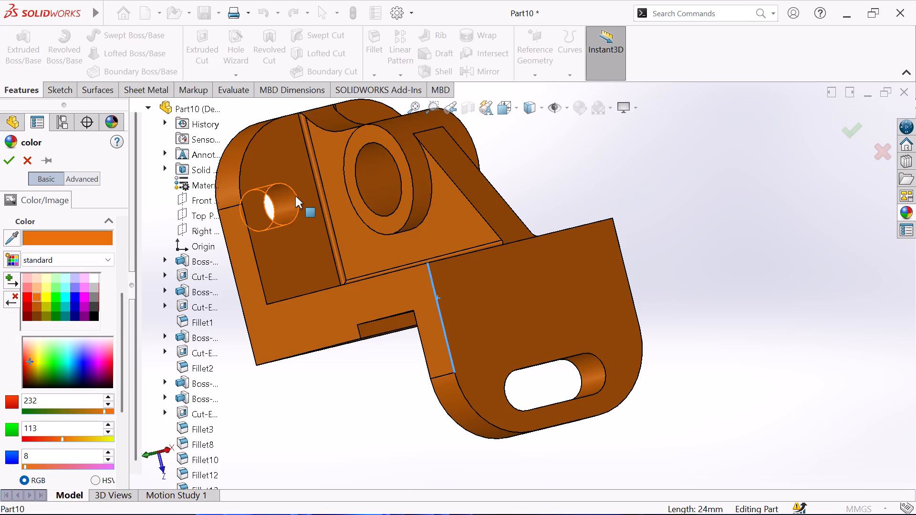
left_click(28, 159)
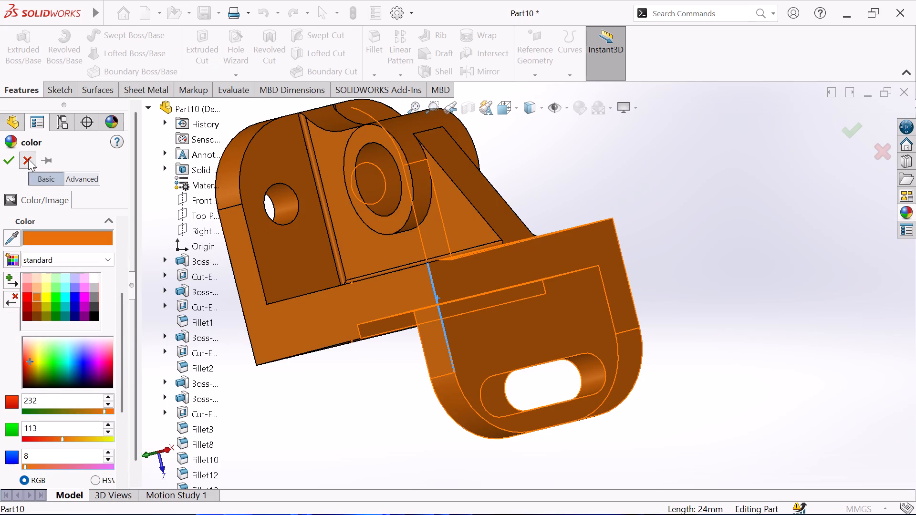
Examine the whole bracket from the boss side, the outer flange faces and above the web.
middle_click_drag(672, 217, 648, 248)
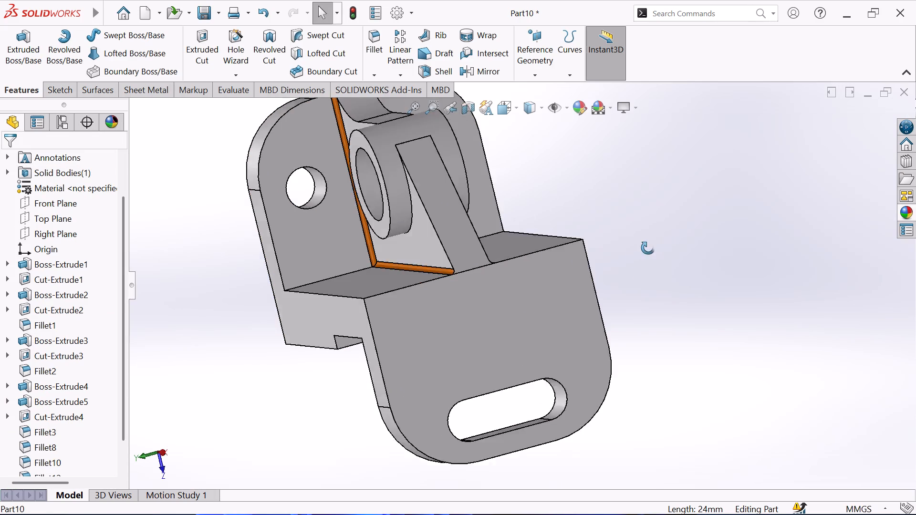
middle_click_drag(648, 248, 602, 320)
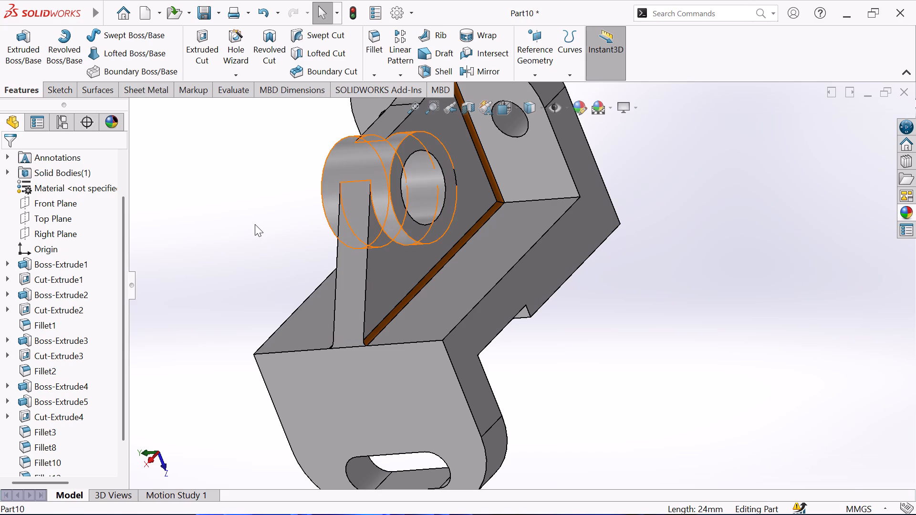
scroll(260, 223, "up", 2)
middle_click_drag(260, 223, 374, 146)
scroll(267, 212, "up", 1)
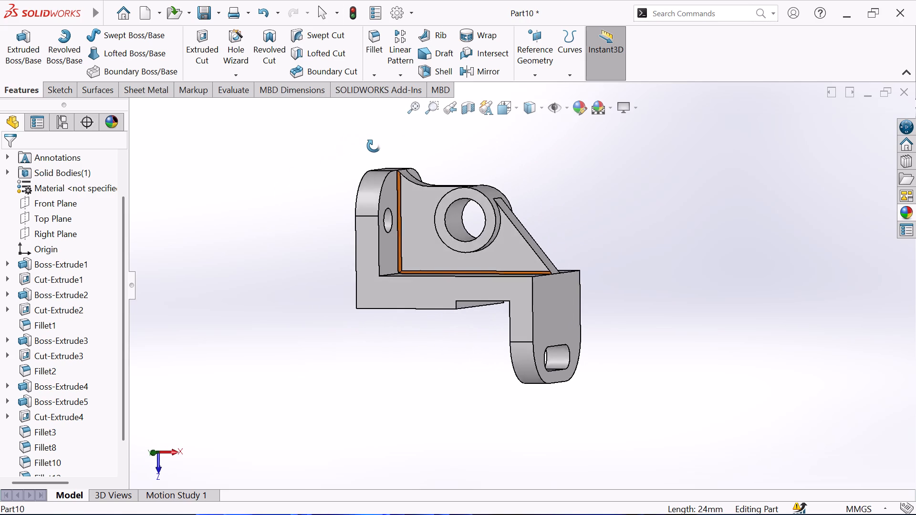
middle_click_drag(374, 146, 375, 150)
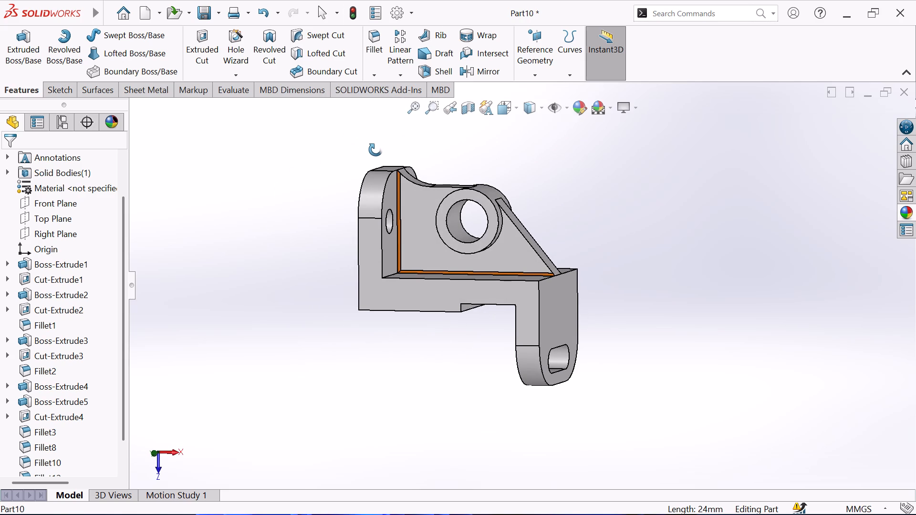
middle_click_drag(375, 150, 375, 154)
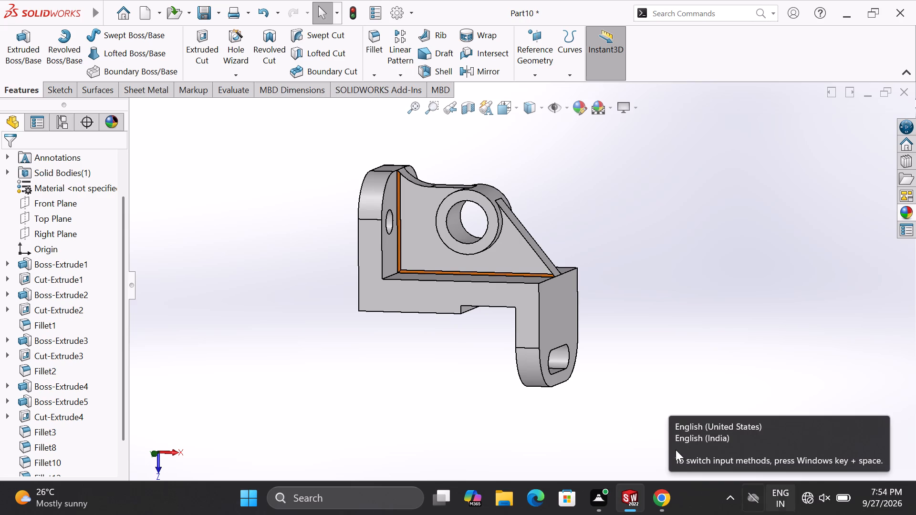
middle_click_drag(335, 271, 509, 129)
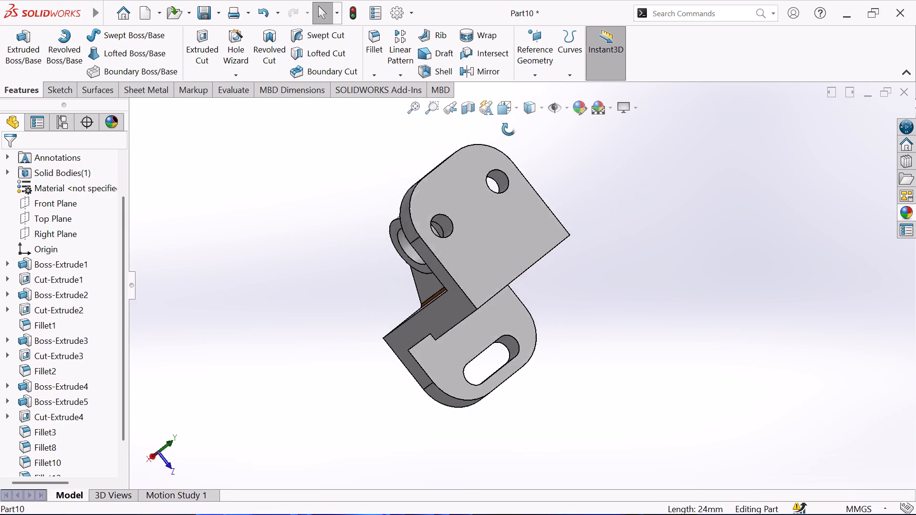
middle_click_drag(509, 129, 640, 382)
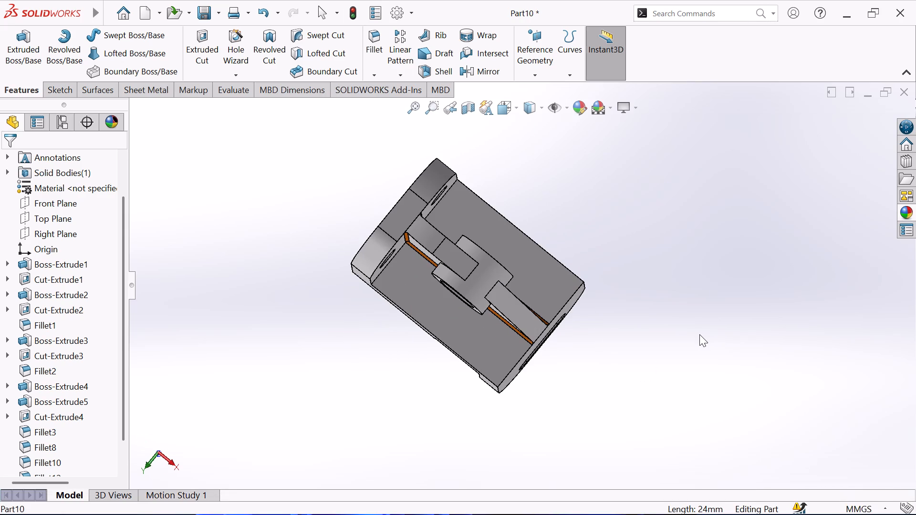
Preview a section view of the bracket cut along the Front Plane.
left_click(468, 104)
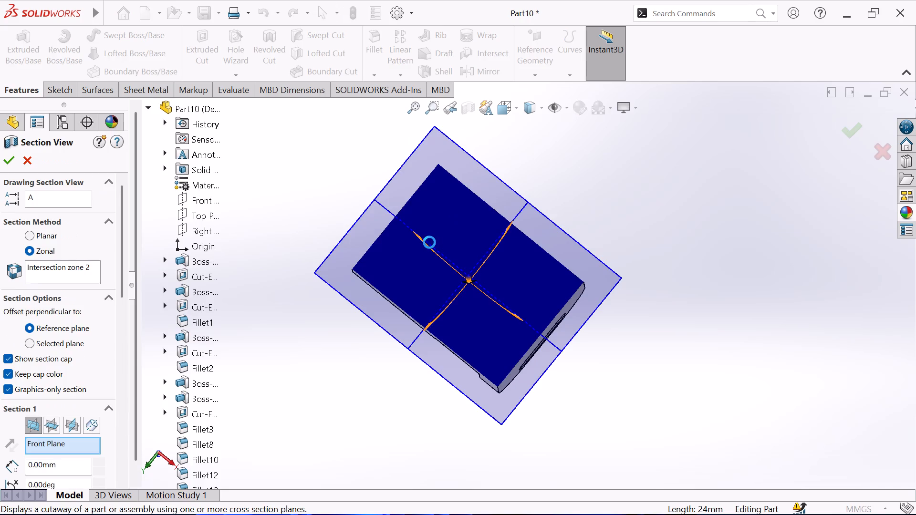
middle_click_drag(670, 198, 612, 270)
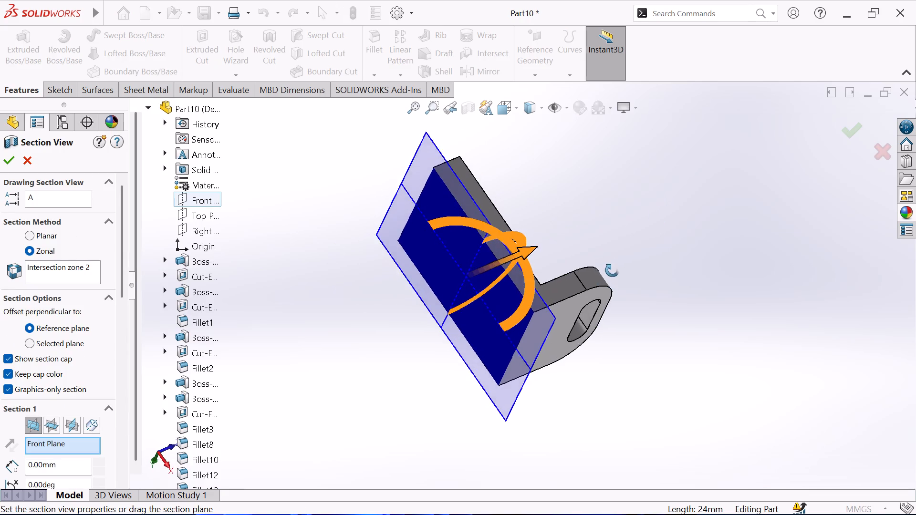
middle_click_drag(612, 270, 602, 299)
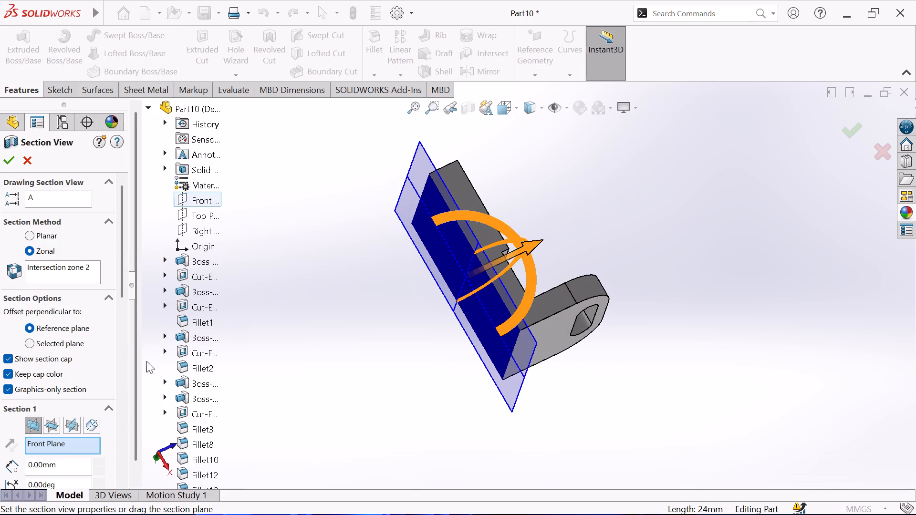
Preview the section along the Top Plane, examine the cut web, boss bore and flanges from several angles, and discard the section view.
left_click(50, 429)
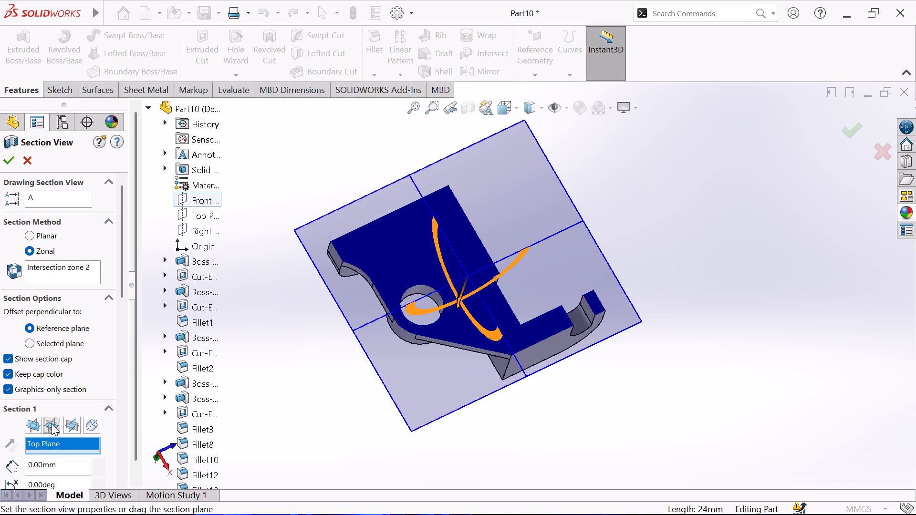
middle_click_drag(677, 253, 649, 314)
scroll(655, 304, "down", 1)
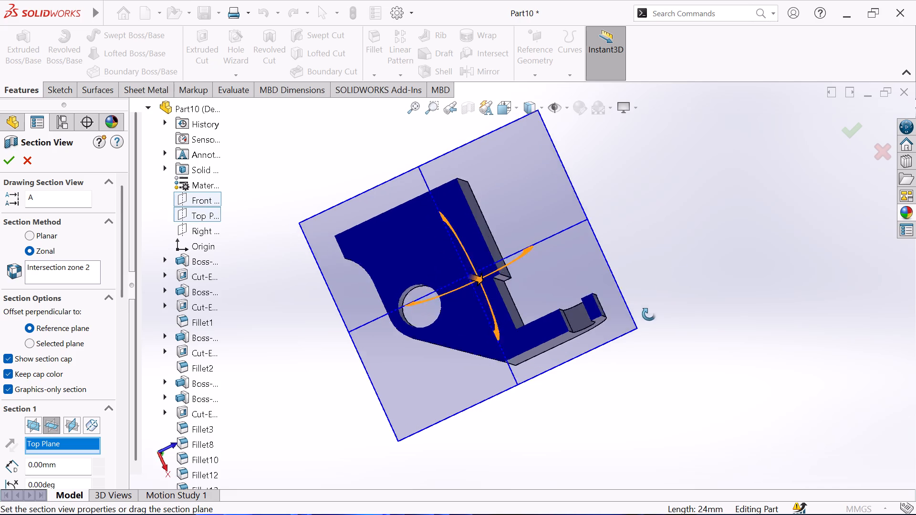
middle_click_drag(649, 314, 613, 258)
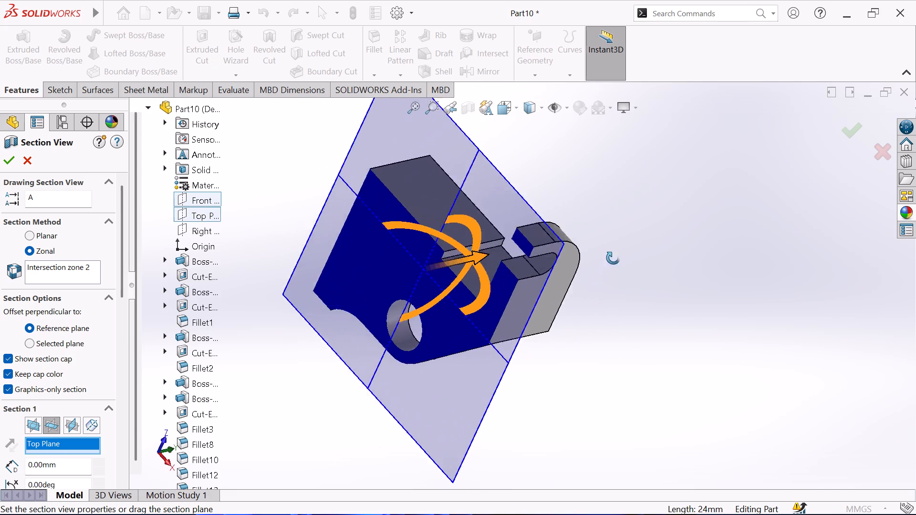
middle_click_drag(613, 258, 701, 249)
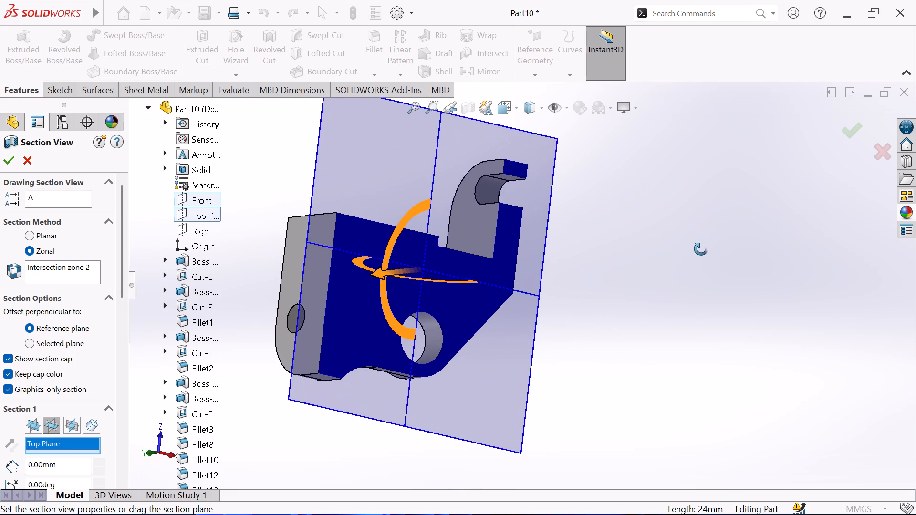
middle_click_drag(701, 249, 766, 321)
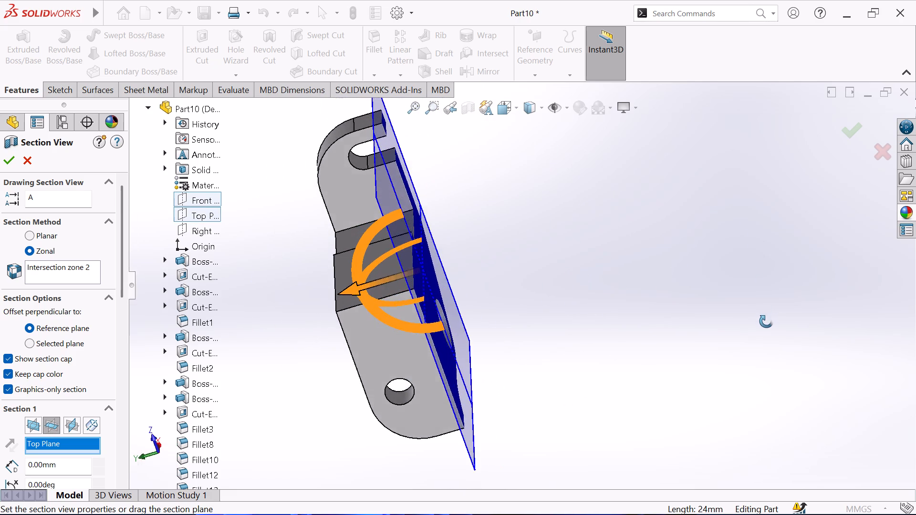
middle_click_drag(766, 321, 631, 329)
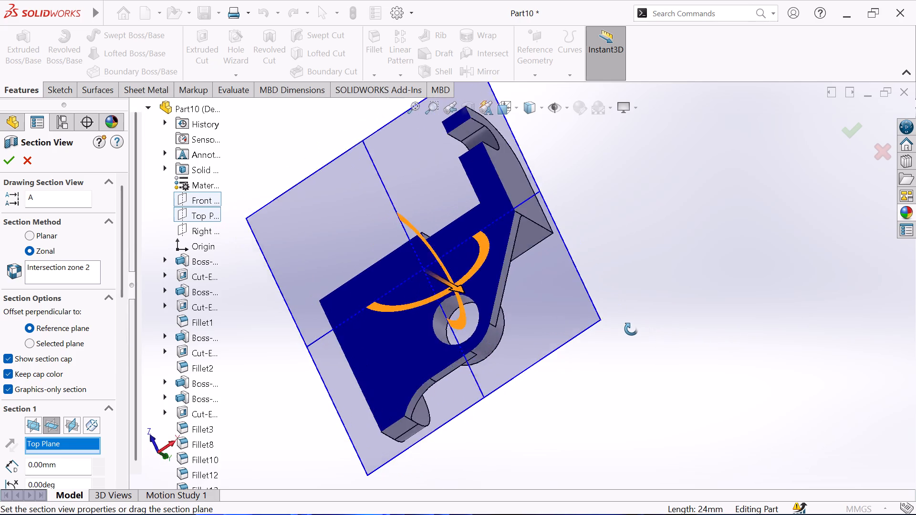
middle_click_drag(631, 329, 563, 247)
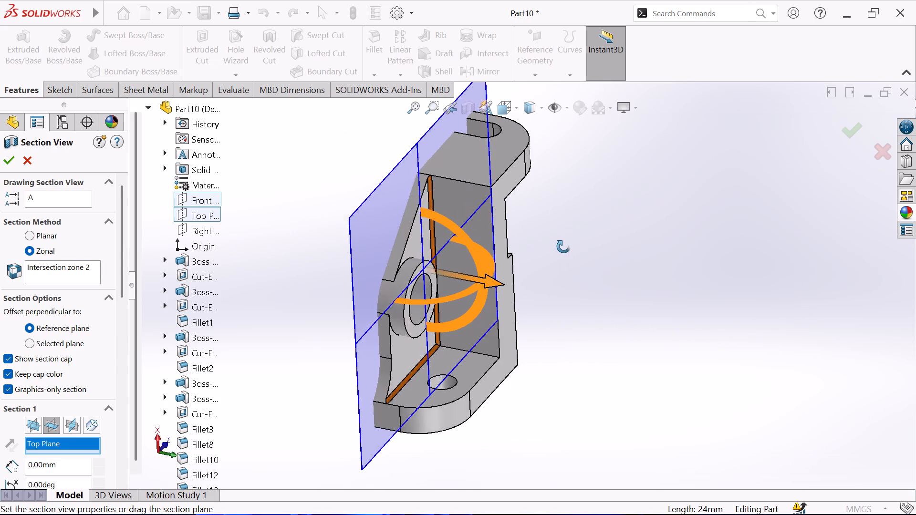
middle_click_drag(563, 247, 609, 270)
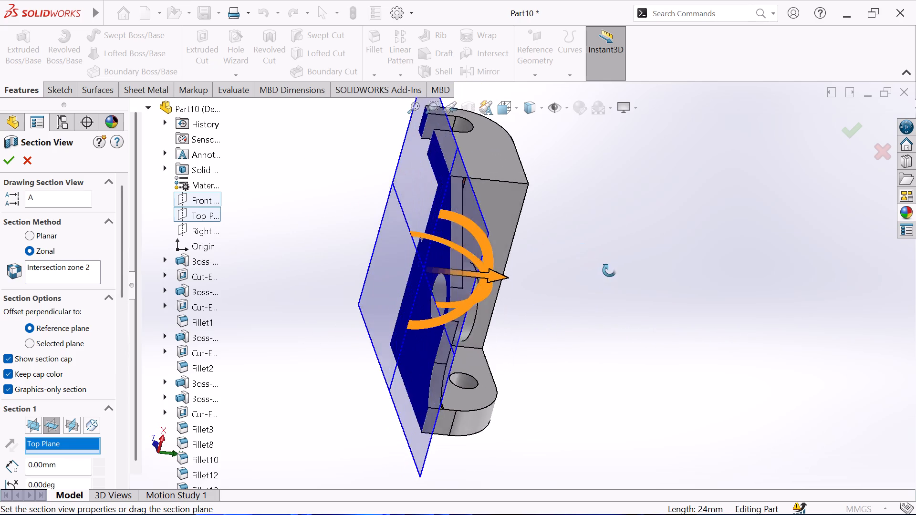
middle_click_drag(609, 270, 678, 257)
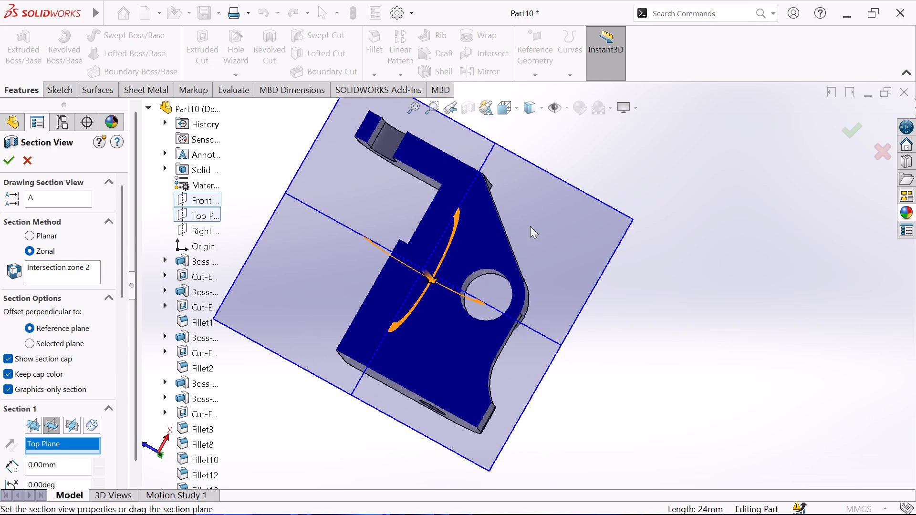
left_click(27, 163)
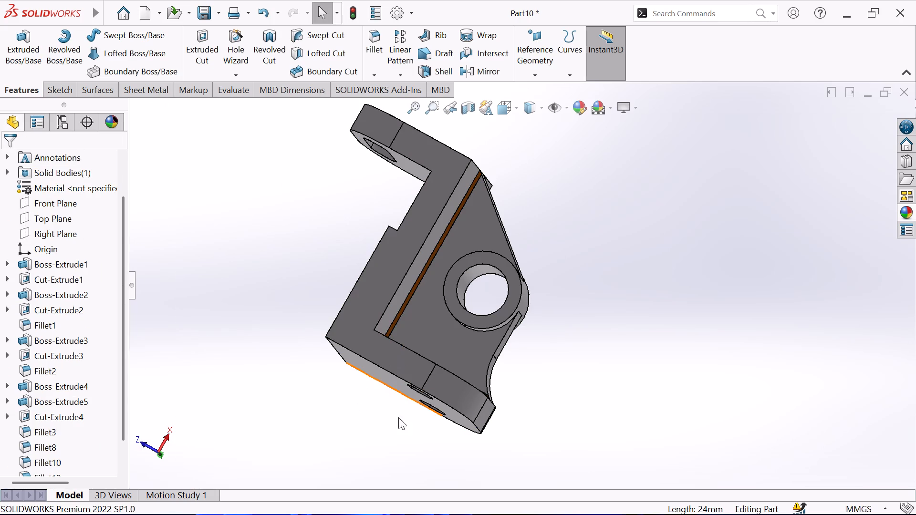
Examine the bracket's slotted and two-hole flanges, back faces, hollow boss and orange web fillets from several angles.
scroll(402, 415, "up", 1)
middle_click_drag(339, 323, 428, 155)
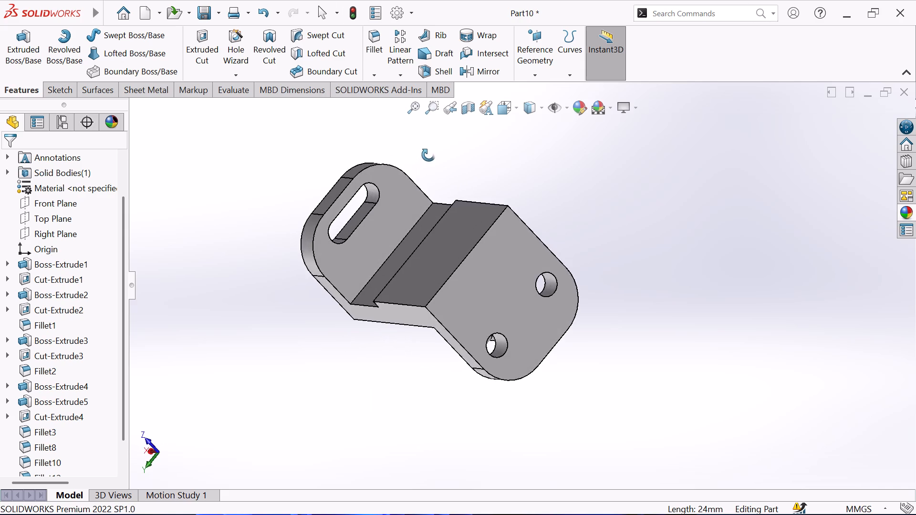
middle_click_drag(428, 155, 559, 416)
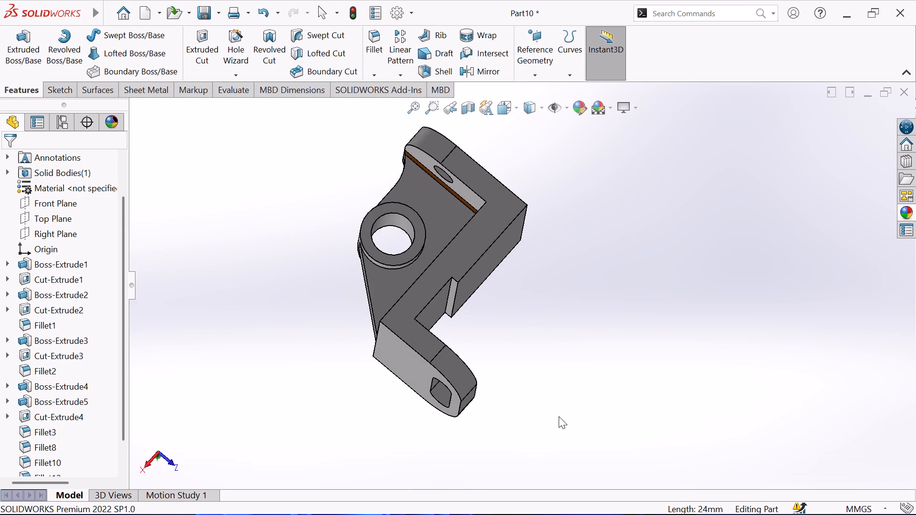
middle_click_drag(322, 295, 386, 241)
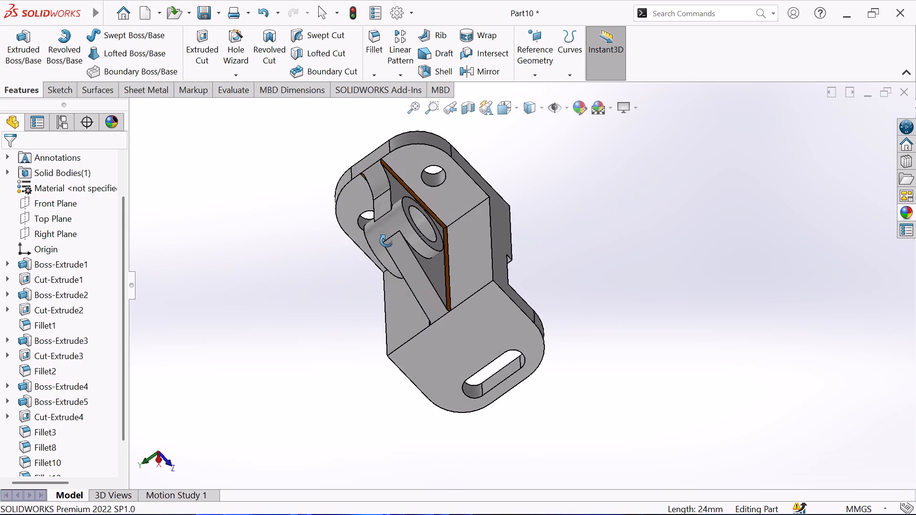
middle_click_drag(386, 241, 467, 256)
scroll(572, 284, "down", 1)
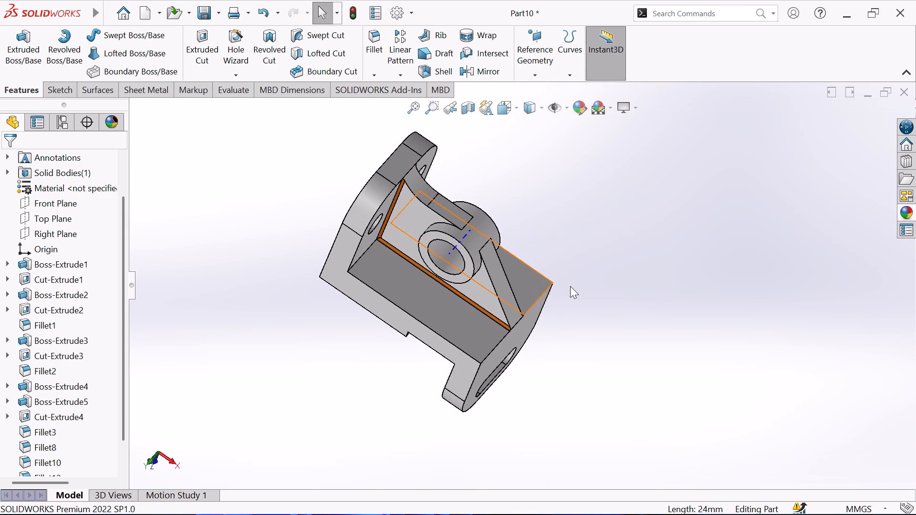
scroll(570, 286, "down", 1)
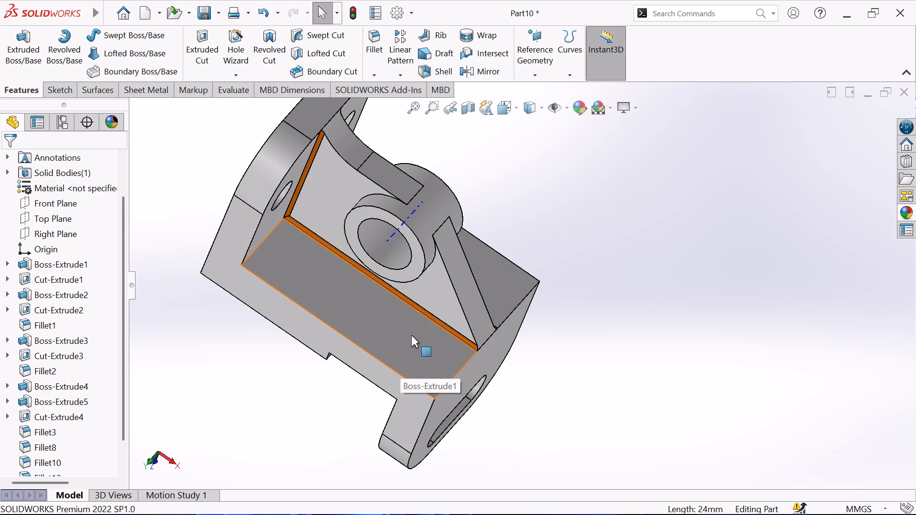
scroll(414, 327, "up", 2)
left_click(597, 194)
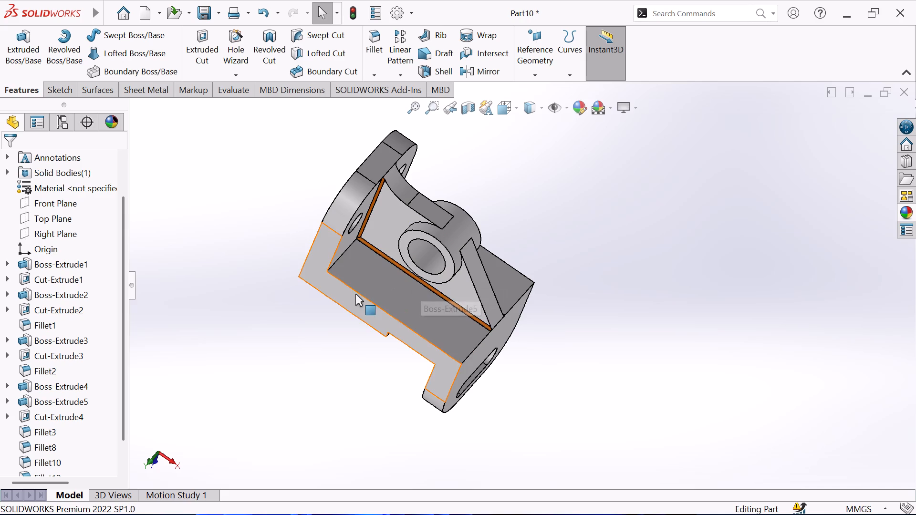
scroll(382, 287, "down", 1)
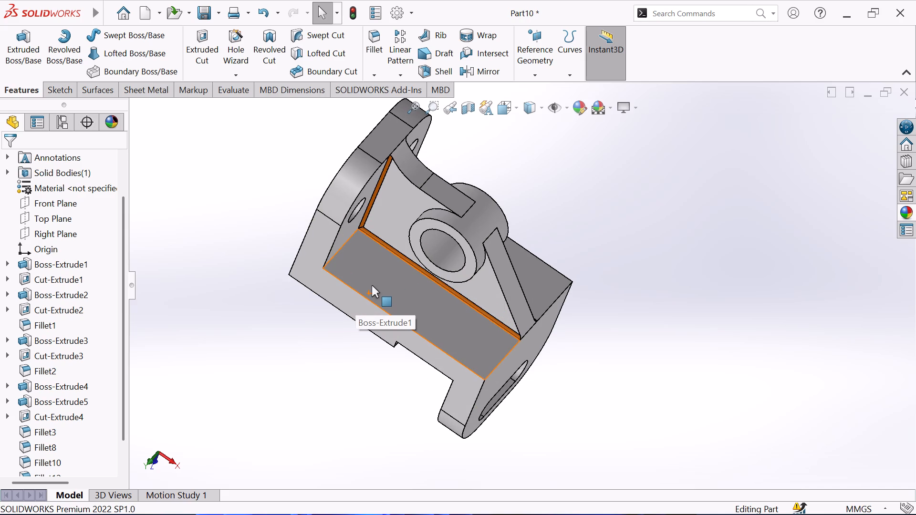
middle_click_drag(399, 178, 383, 109)
scroll(362, 191, "down", 2)
left_click(208, 217)
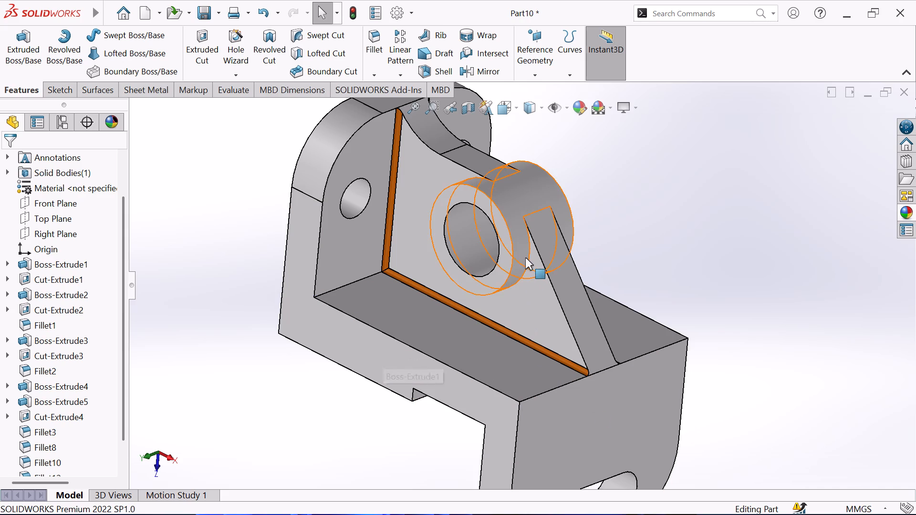
Examine the whole bracket from the slotted flange side, the boss side and above the slotted flange.
scroll(579, 223, "up", 1)
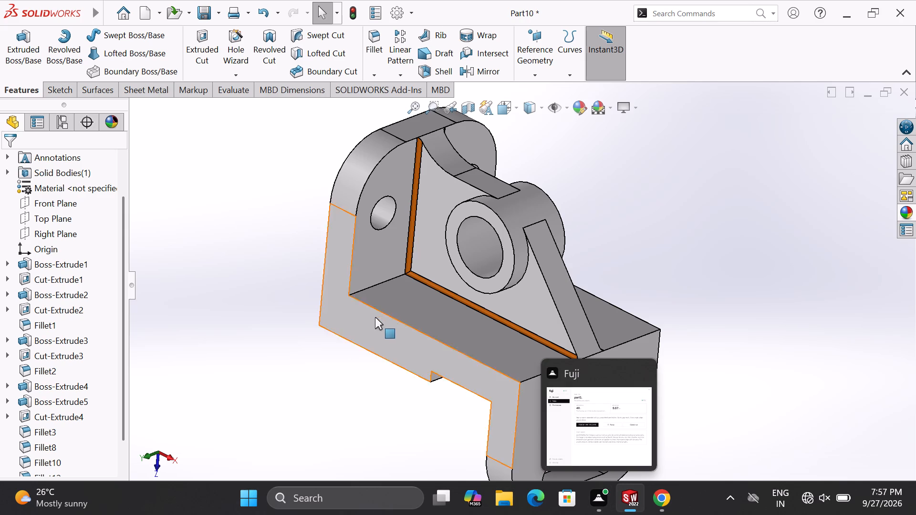
scroll(376, 308, "up", 3)
middle_click_drag(612, 288, 582, 158)
middle_click_drag(617, 293, 610, 226)
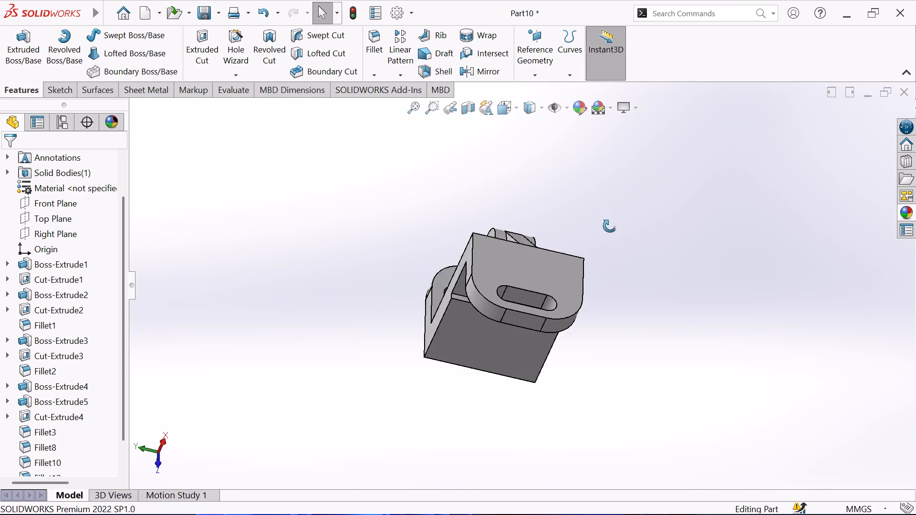
middle_click_drag(610, 226, 602, 180)
middle_click_drag(644, 287, 549, 263)
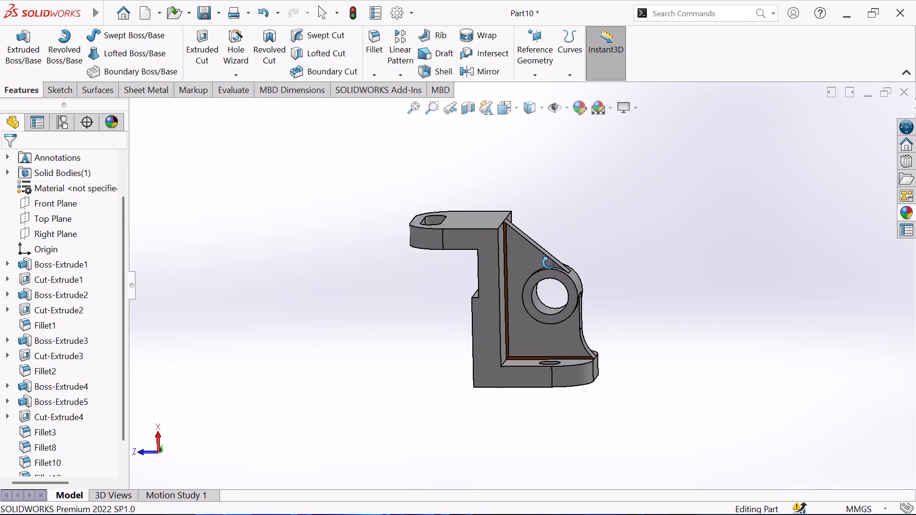
middle_click_drag(549, 263, 546, 349)
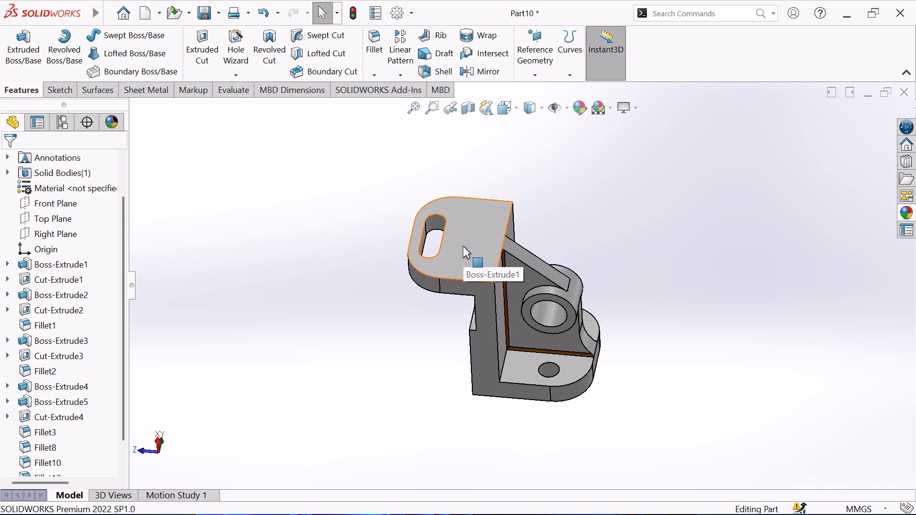
Save the bracket as a SOLIDWORKS part named "Part1 ...1".
key("ctrl+s")
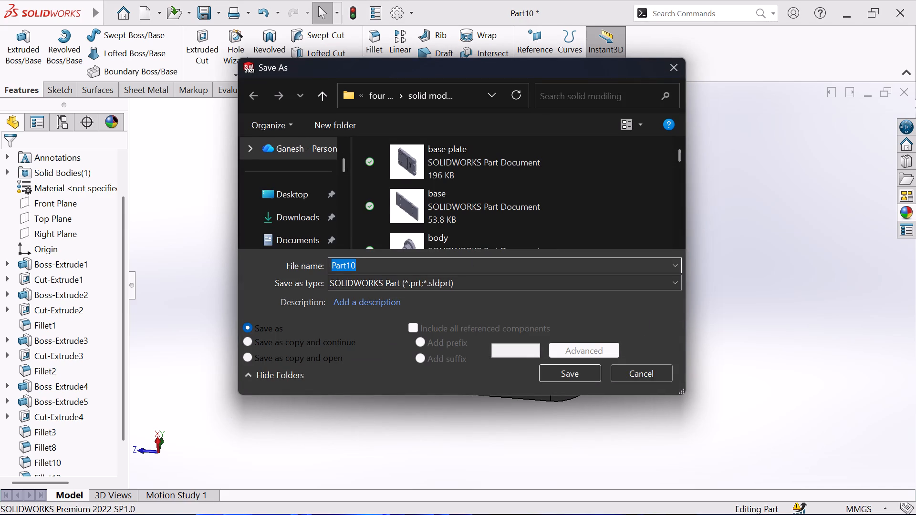
left_click(434, 264)
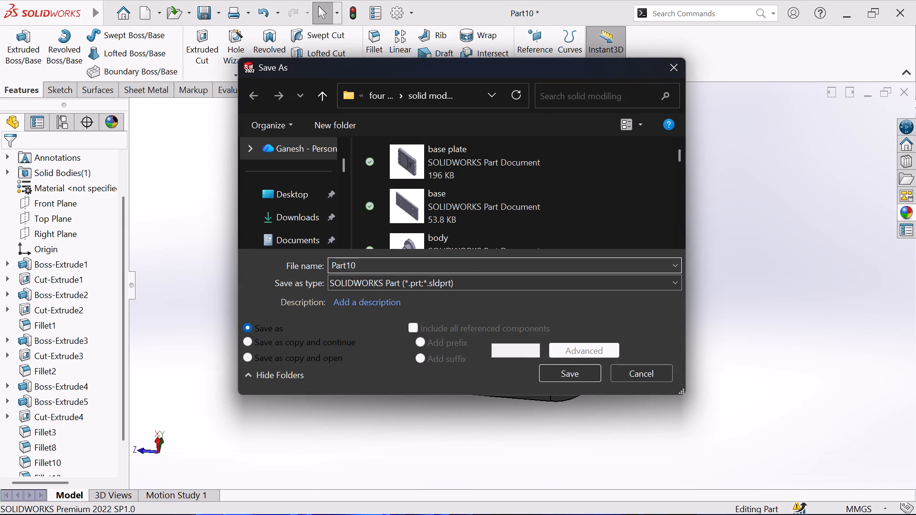
key("BackSpace")
key("BackSpace")
key("1")
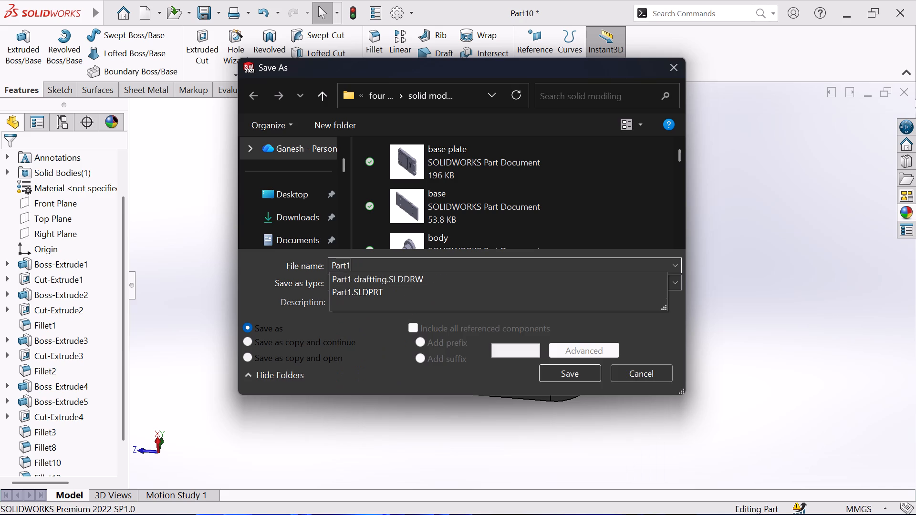
key("space")
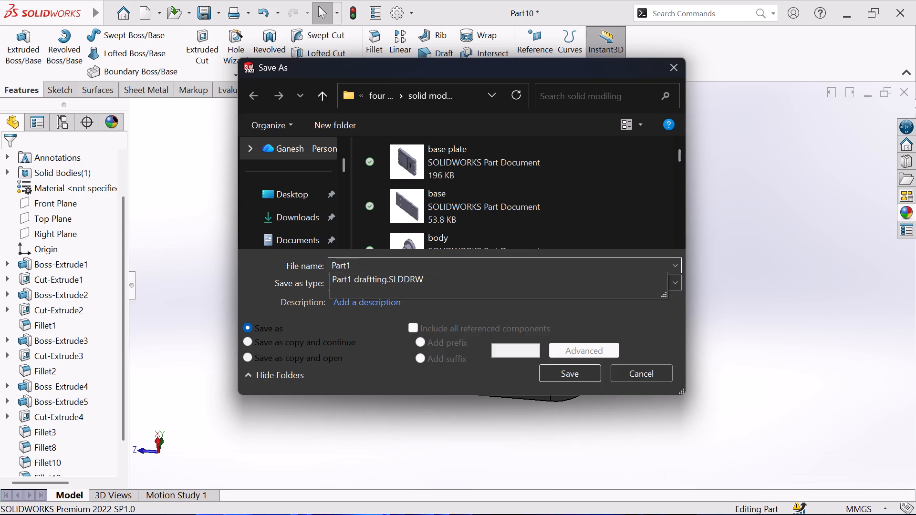
type("...")
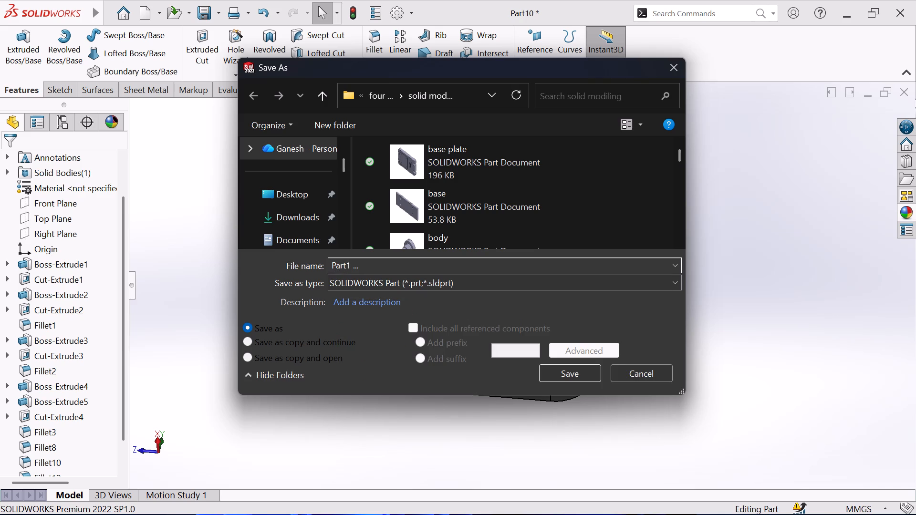
key("1")
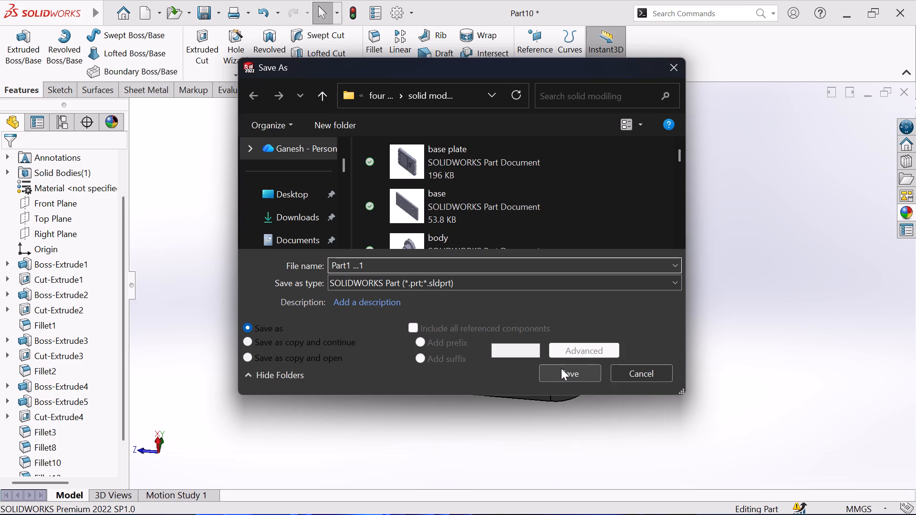
left_click(561, 368)
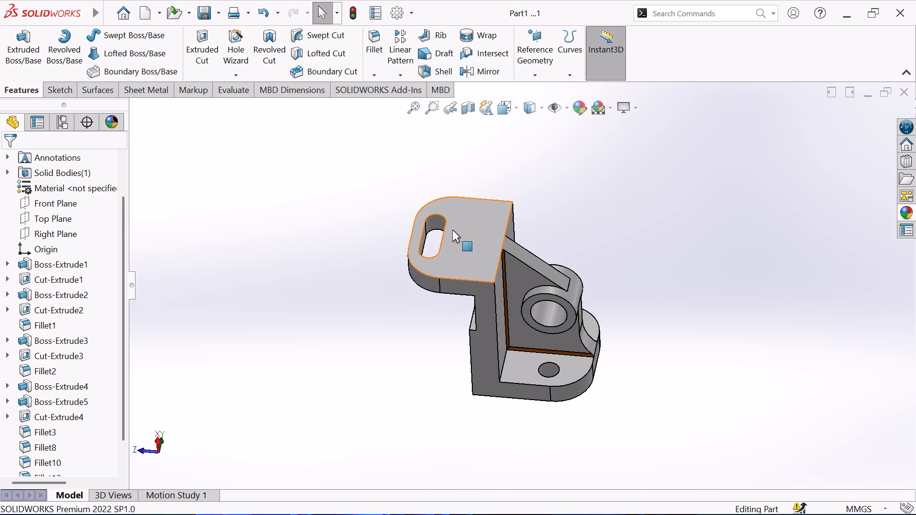
Save the bracket part again under its current name.
scroll(452, 230, "down", 2)
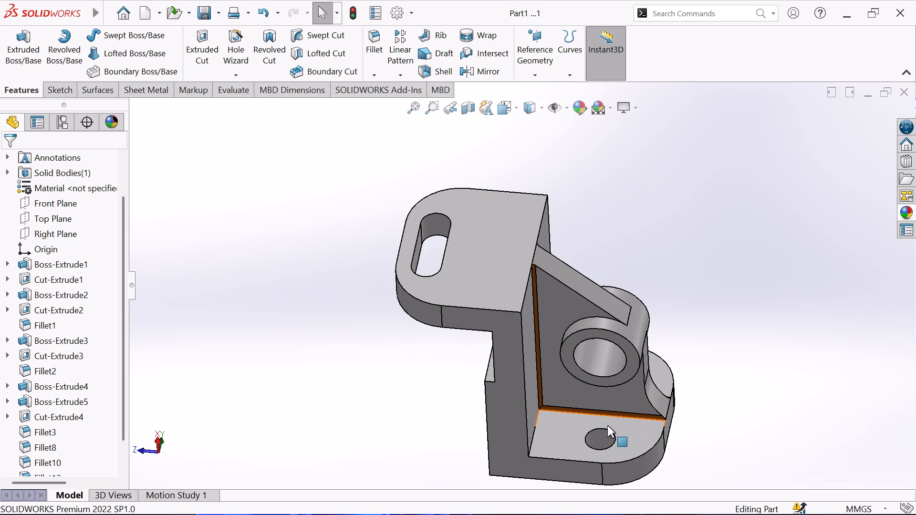
key("ctrl+s")
Examine the saved bracket's stepped back face, two-hole flange and boss side from a distance.
scroll(512, 336, "up", 2)
middle_click_drag(431, 317, 516, 256)
scroll(483, 280, "up", 1)
middle_click_drag(516, 256, 642, 356)
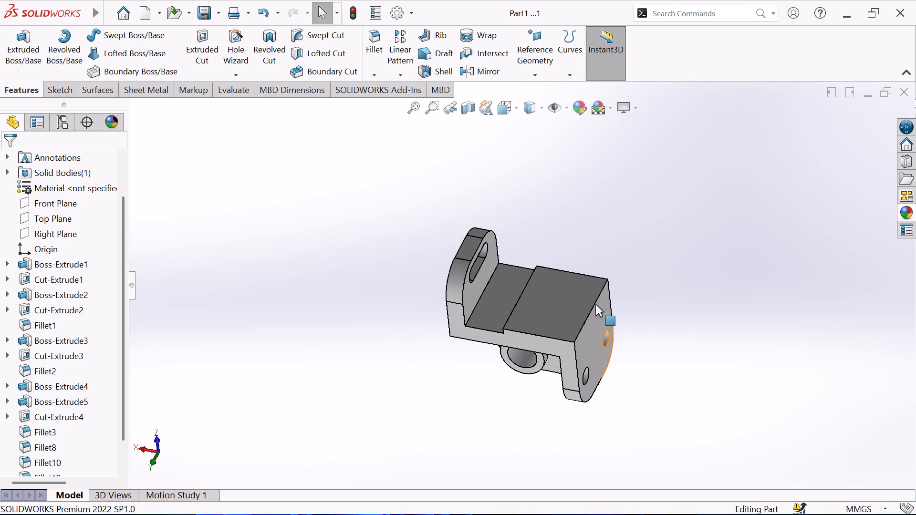
scroll(510, 324, "up", 2)
middle_click_drag(581, 239, 583, 79)
scroll(581, 239, "up", 1)
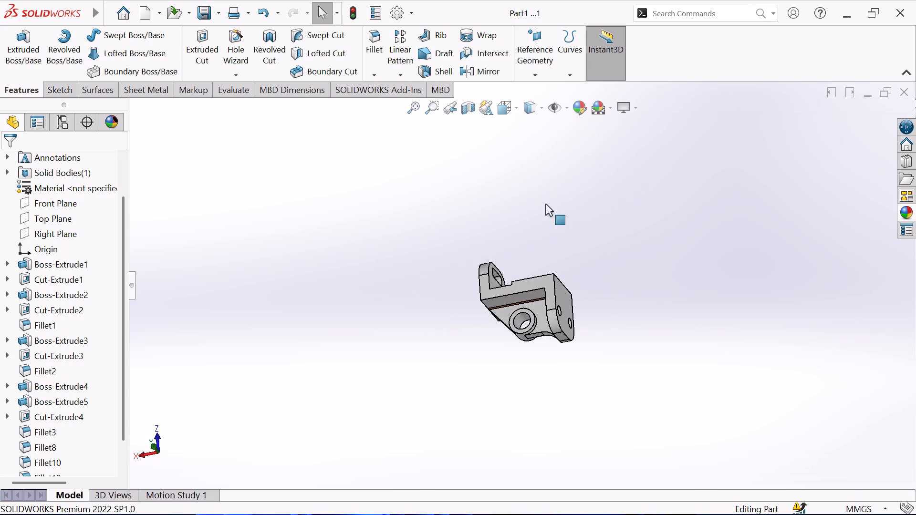
Examine the bracket's slotted flange, two-hole flange, boss side and stepped back face from several directions.
middle_click_drag(555, 288, 439, 145)
scroll(594, 312, "down", 2)
middle_click_drag(298, 262, 376, 378)
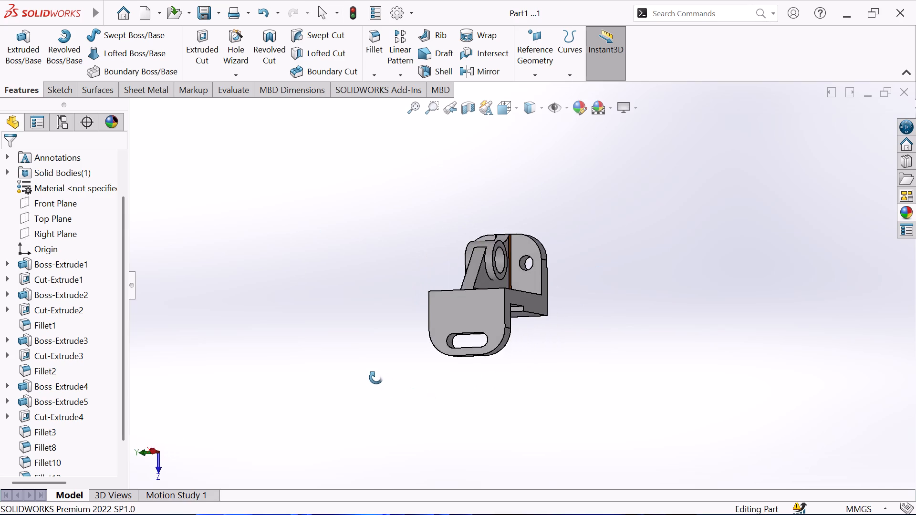
middle_click_drag(376, 378, 546, 365)
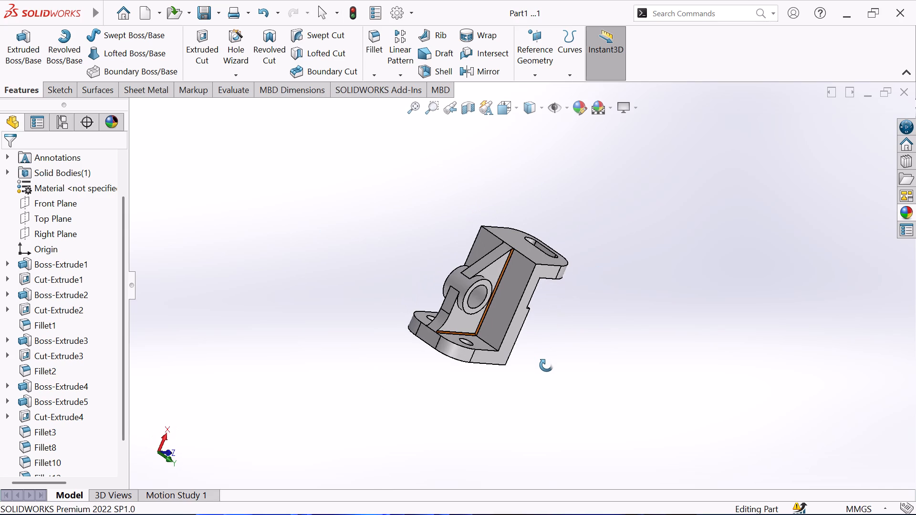
middle_click_drag(546, 365, 395, 315)
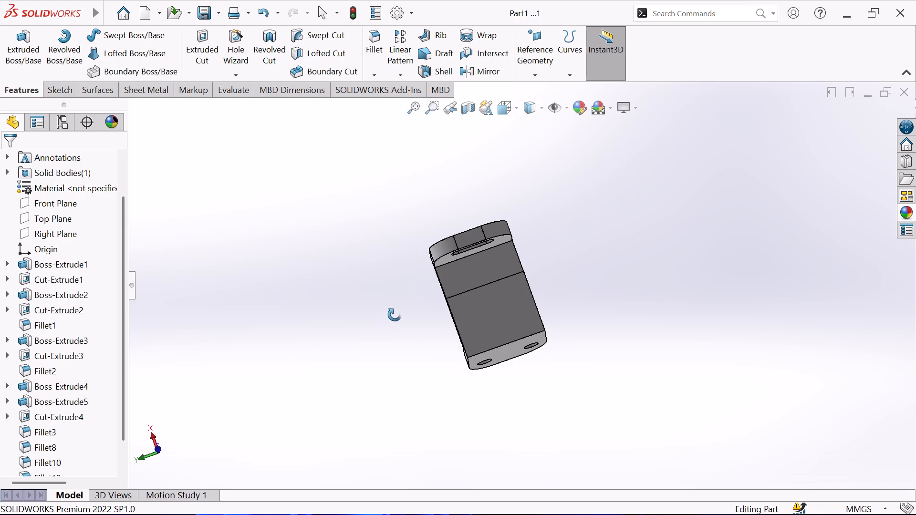
middle_click_drag(395, 315, 412, 311)
middle_click_drag(412, 311, 452, 306)
middle_click(459, 301)
middle_click_drag(470, 297, 484, 293)
middle_click(486, 292)
middle_click(490, 290)
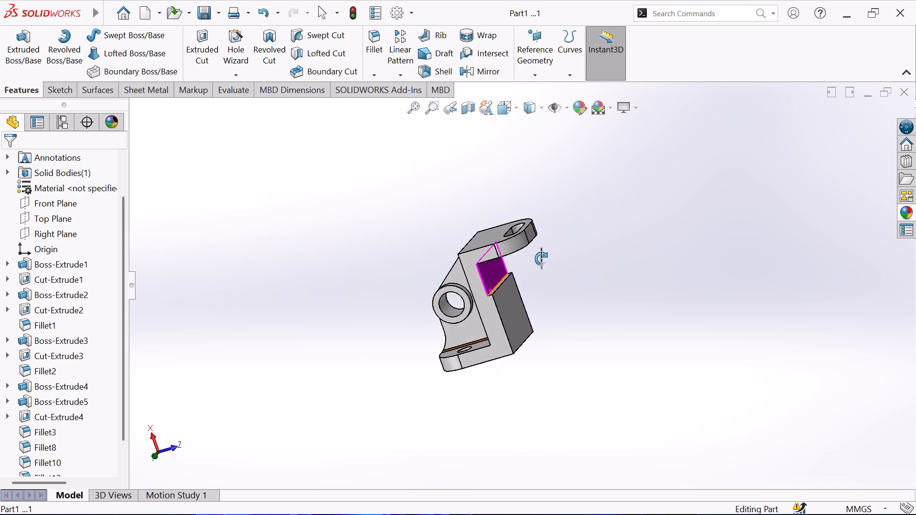
scroll(541, 258, "down", 2)
middle_click_drag(278, 259, 199, 209)
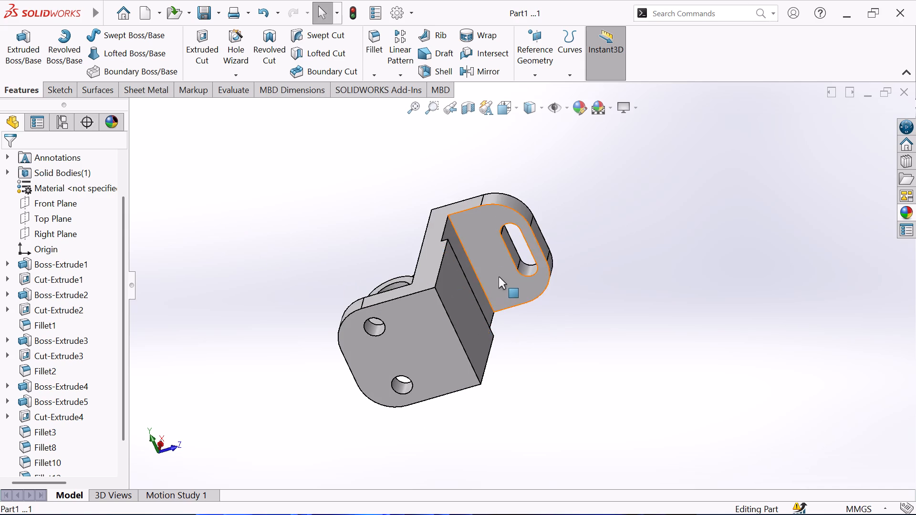
Fillet the 50 mm inner edge of the step on the bracket's recessed back face with a 1 mm radius.
middle_click_drag(486, 267, 346, 278)
scroll(459, 270, "down", 3)
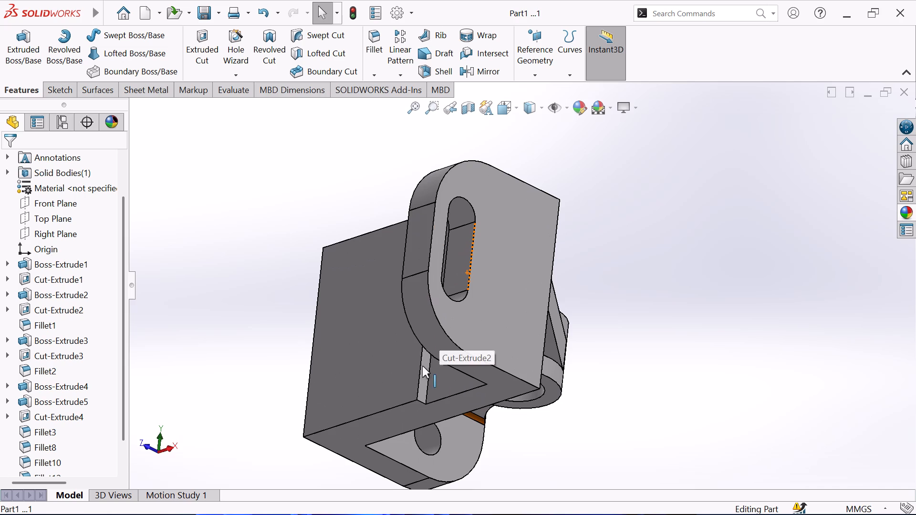
left_click(429, 377)
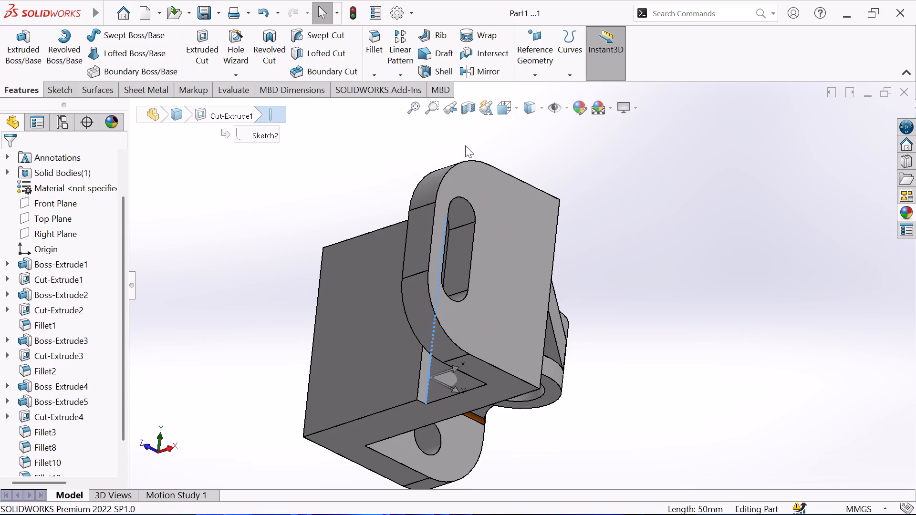
left_click(379, 44)
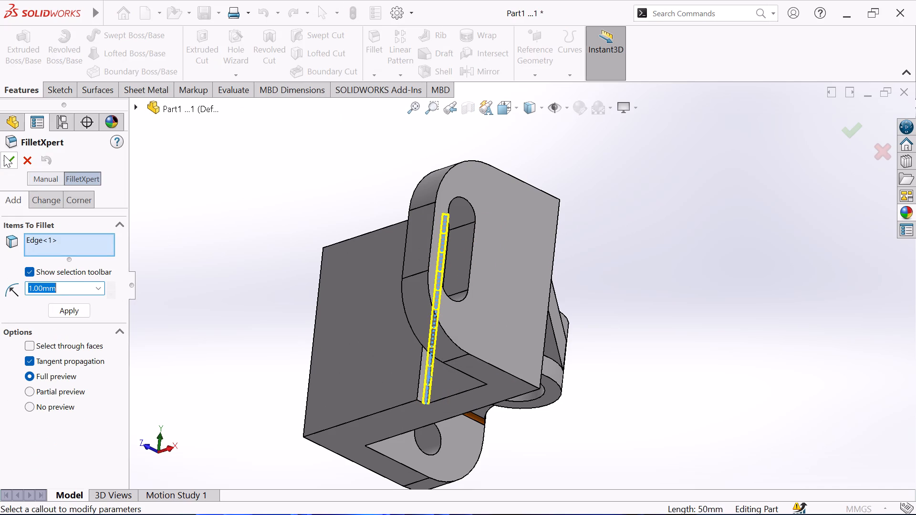
left_click(4, 155)
Fillet the inner edge where the recessed back face meets the slotted flange.
middle_click_drag(267, 215, 319, 181)
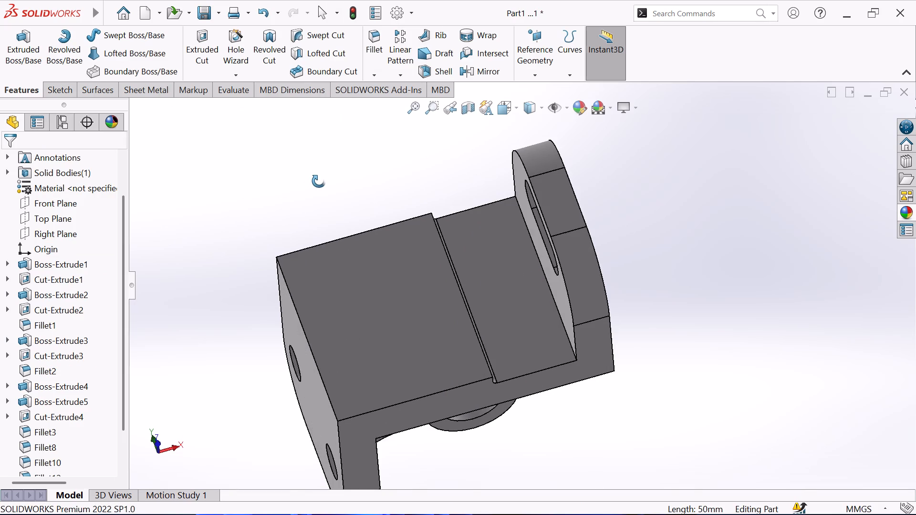
middle_click_drag(319, 181, 361, 193)
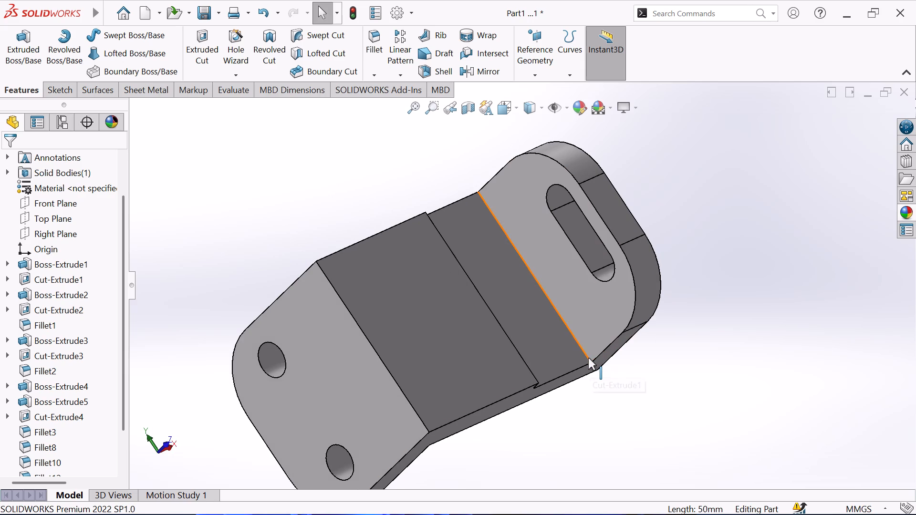
left_click(588, 358)
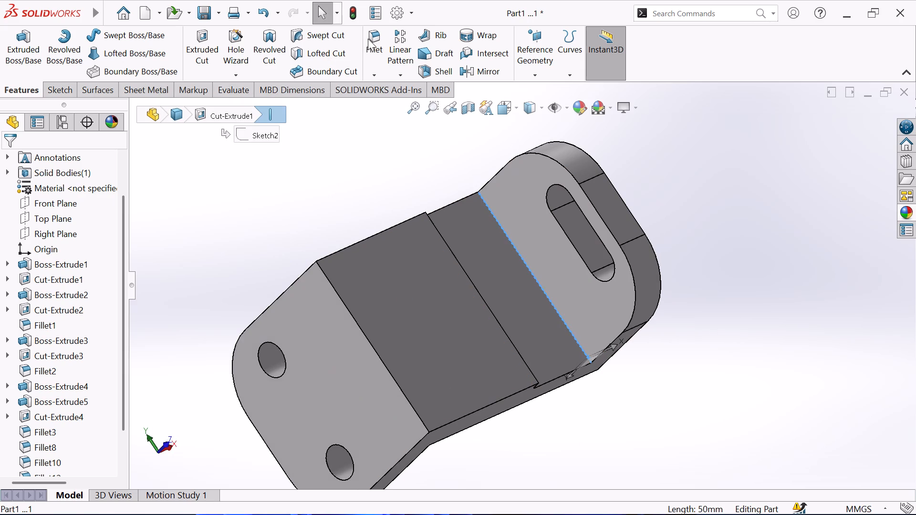
left_click(369, 39)
left_click(9, 162)
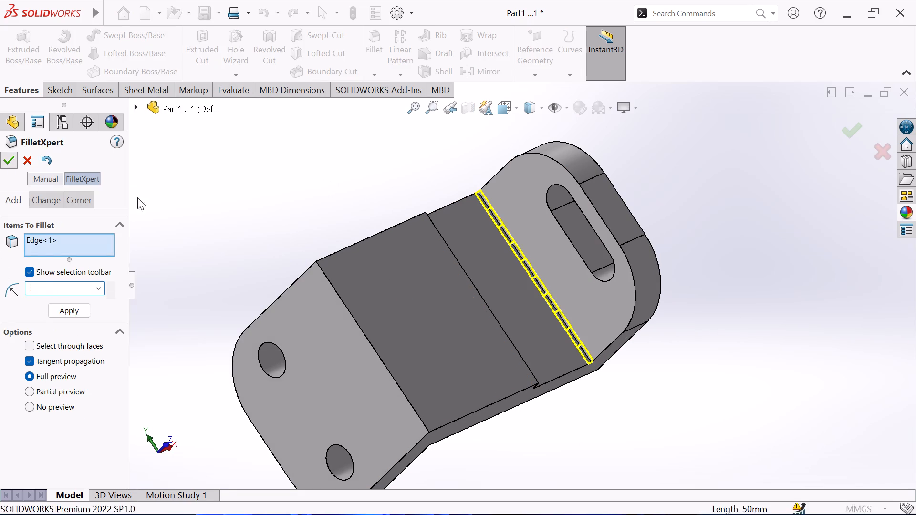
left_click(282, 231)
Examine the filleted recess, the boss side and the two-hole flange of the bracket.
middle_click_drag(284, 204, 317, 287)
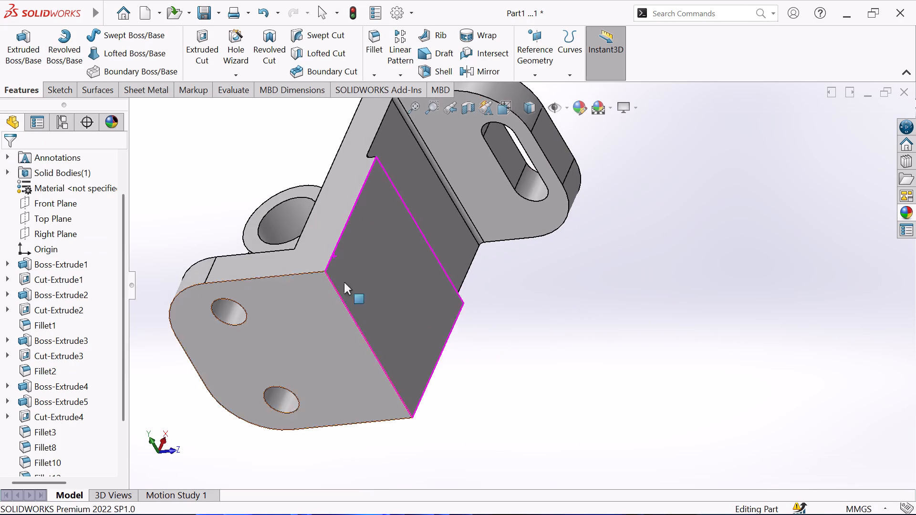
scroll(414, 248, "up", 2)
middle_click_drag(360, 189, 394, 271)
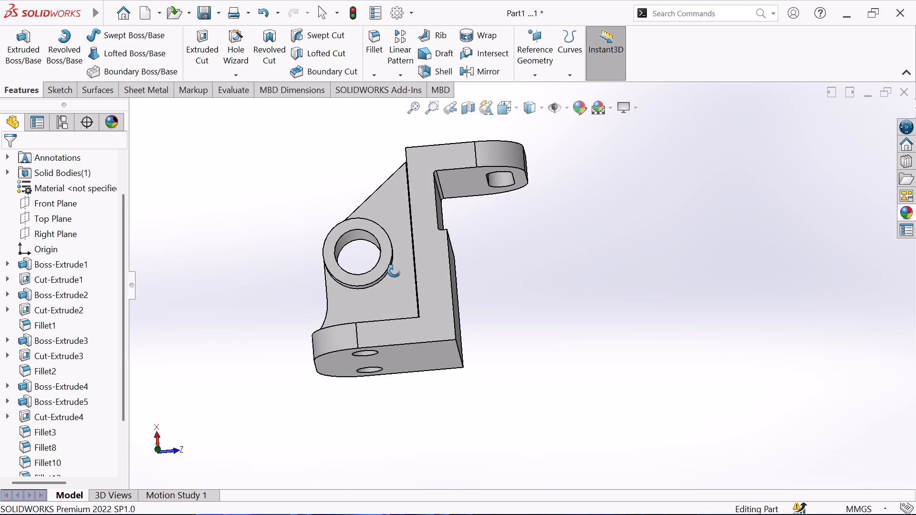
middle_click_drag(394, 271, 394, 278)
middle_click(394, 278)
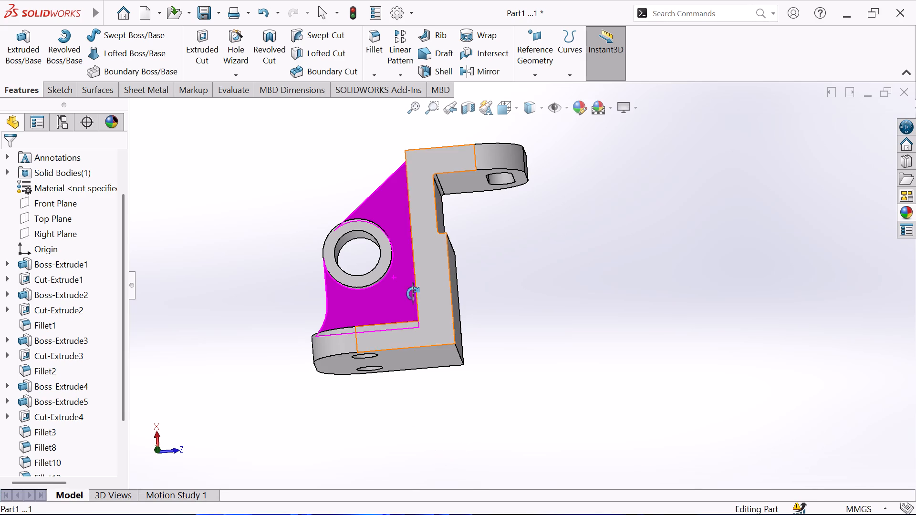
left_click(560, 262)
middle_click_drag(260, 227, 360, 209)
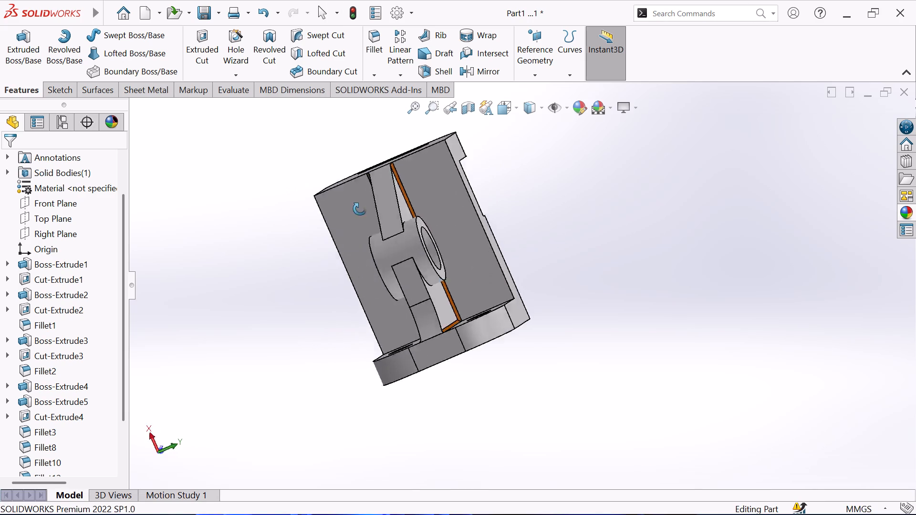
middle_click_drag(360, 209, 587, 398)
scroll(518, 258, "down", 1)
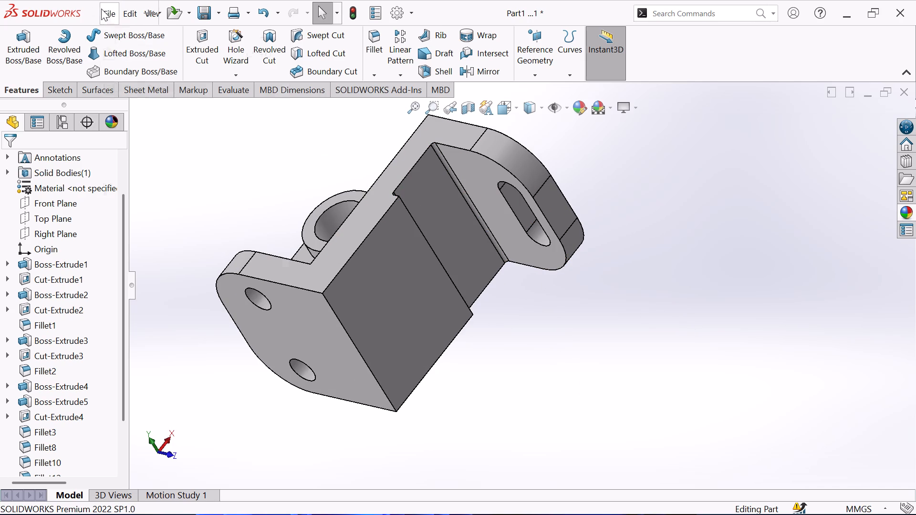
Make a drawing from the bracket part on a standard A3 (ISO) sheet with the sheet format displayed.
left_click(107, 15)
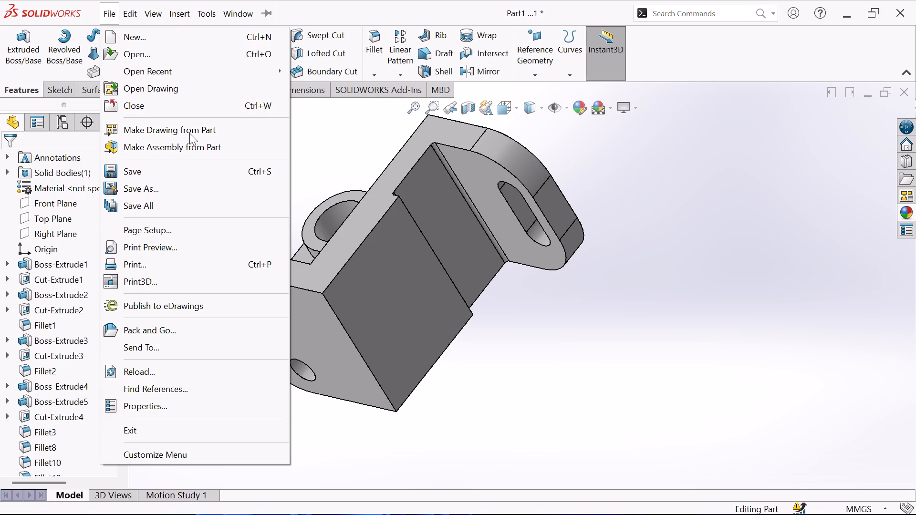
left_click(189, 133)
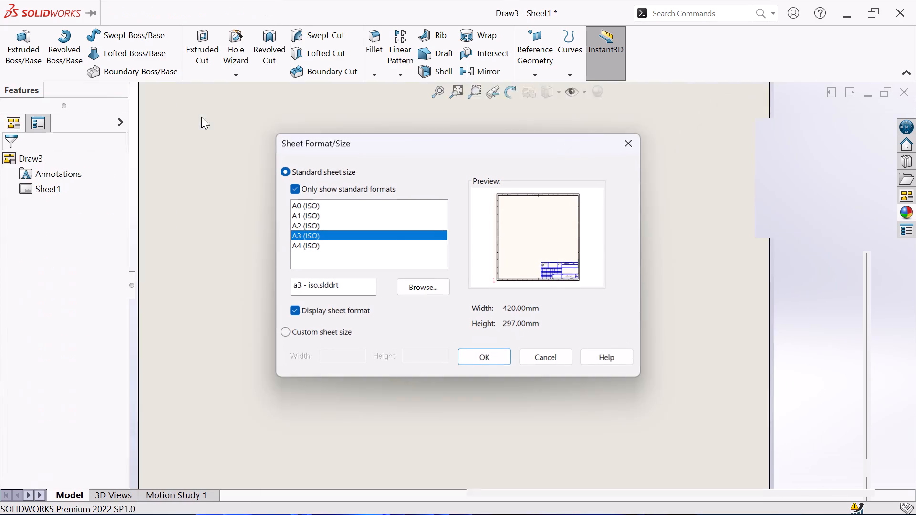
left_click(479, 356)
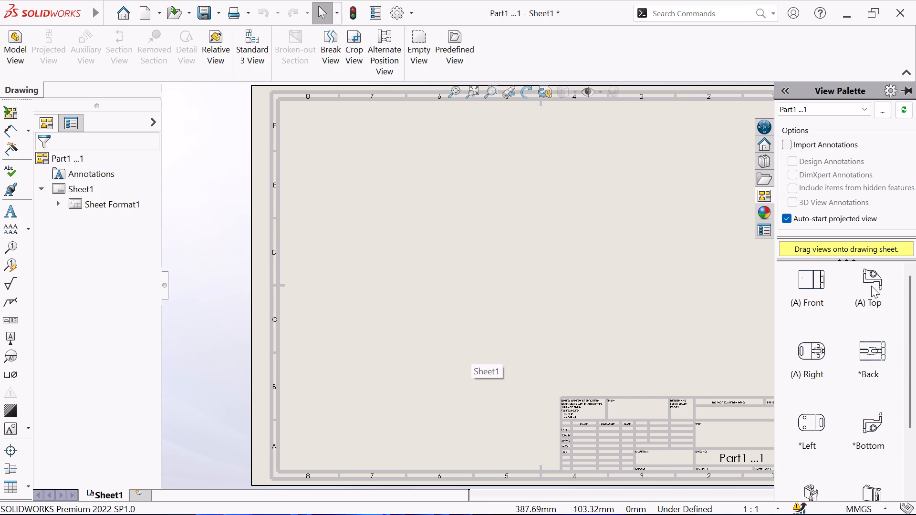
Place the Top view of the bracket on the sheet as base view, with projected views to its right and above it.
left_click_drag(871, 286, 517, 245)
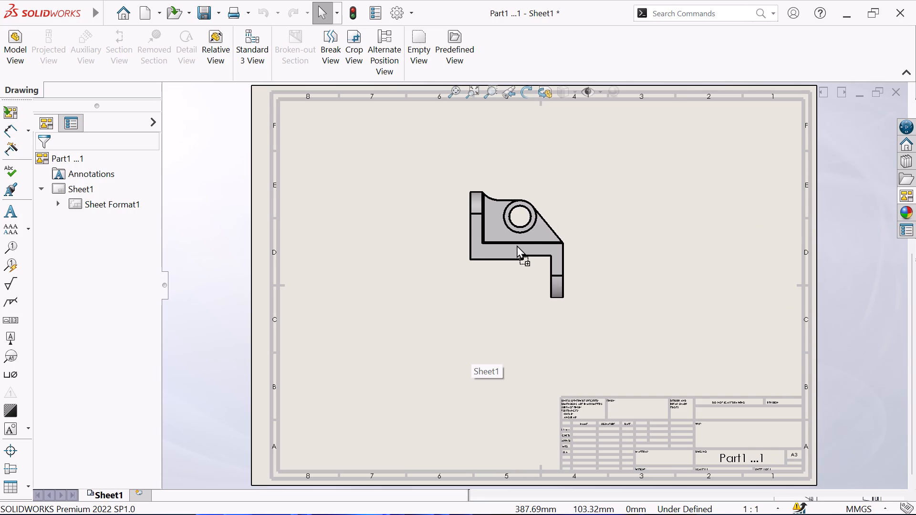
left_click_drag(517, 245, 539, 263)
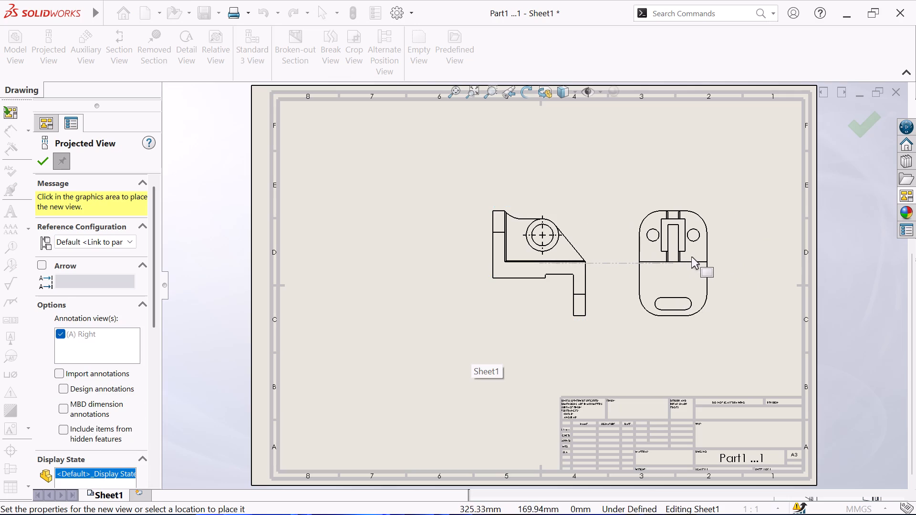
left_click(703, 259)
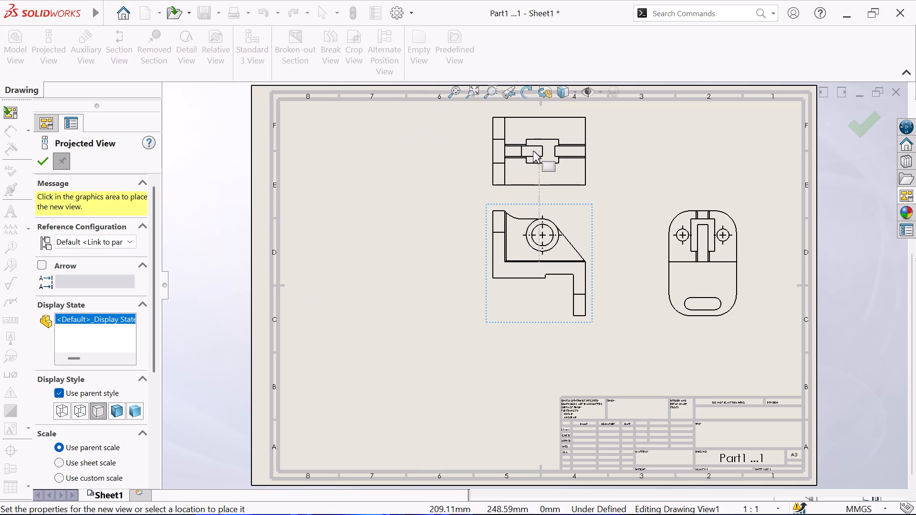
left_click(533, 149)
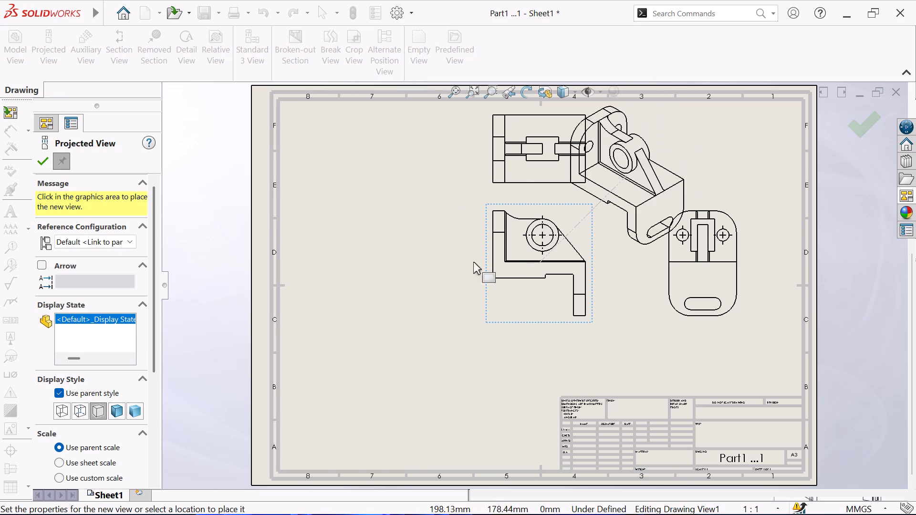
Add a projected isometric view at the sheet's upper right, displayed shaded with edges, and finish placing views.
left_click(115, 411)
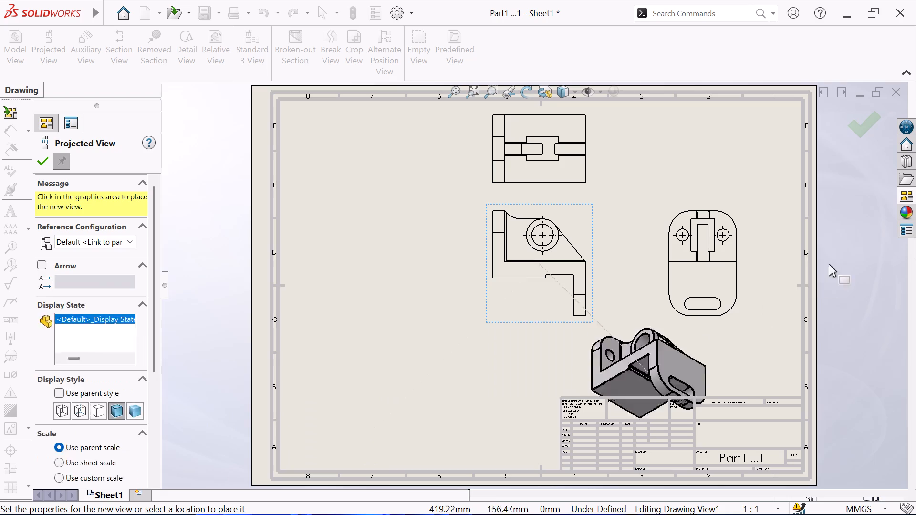
left_click(738, 193)
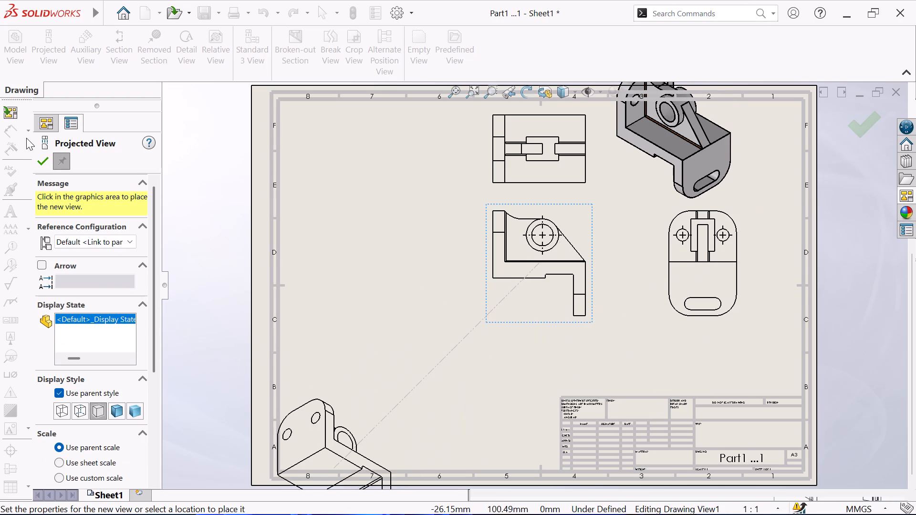
left_click(40, 155)
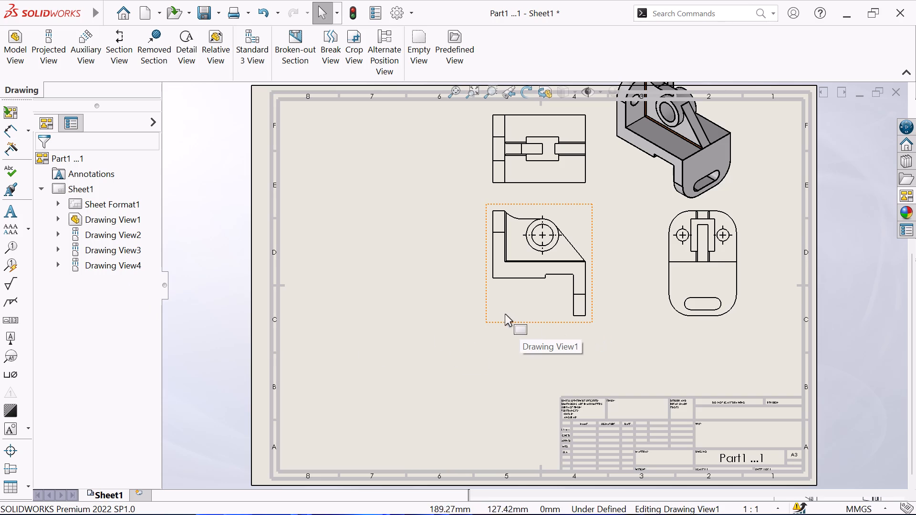
Move the base view toward the sheet's lower left to spread out the aligned projected views.
left_click_drag(485, 290, 473, 299)
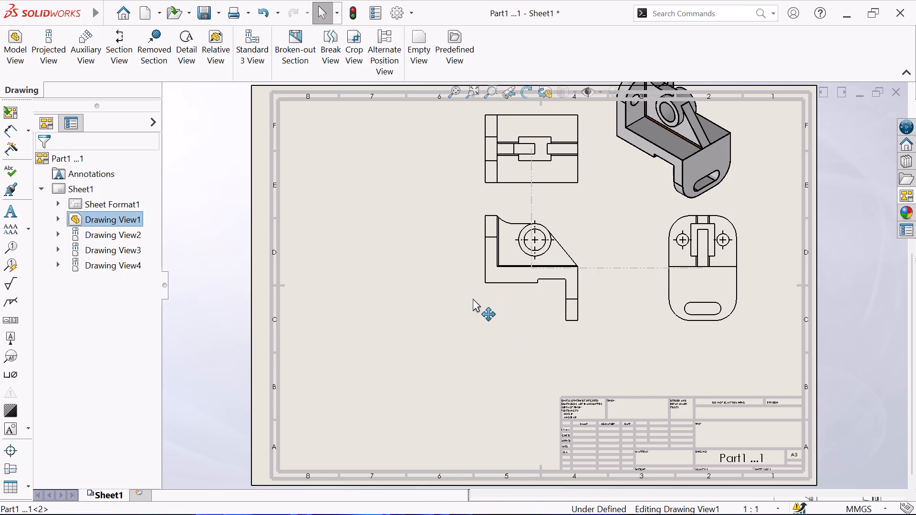
left_click_drag(473, 299, 417, 361)
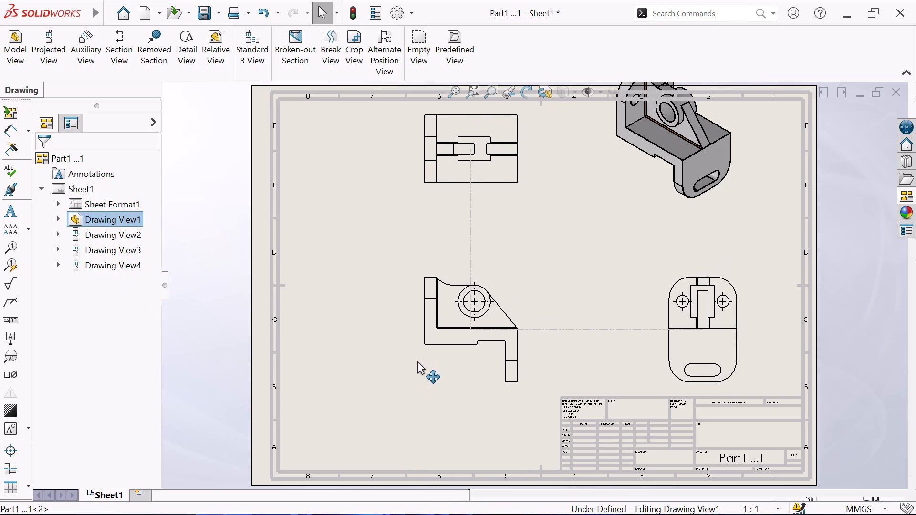
left_click_drag(417, 361, 383, 367)
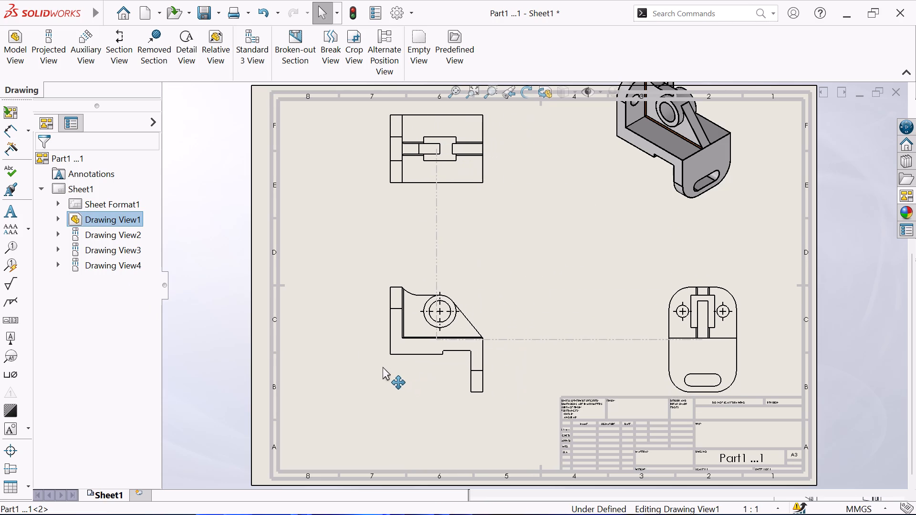
left_click_drag(383, 367, 372, 362)
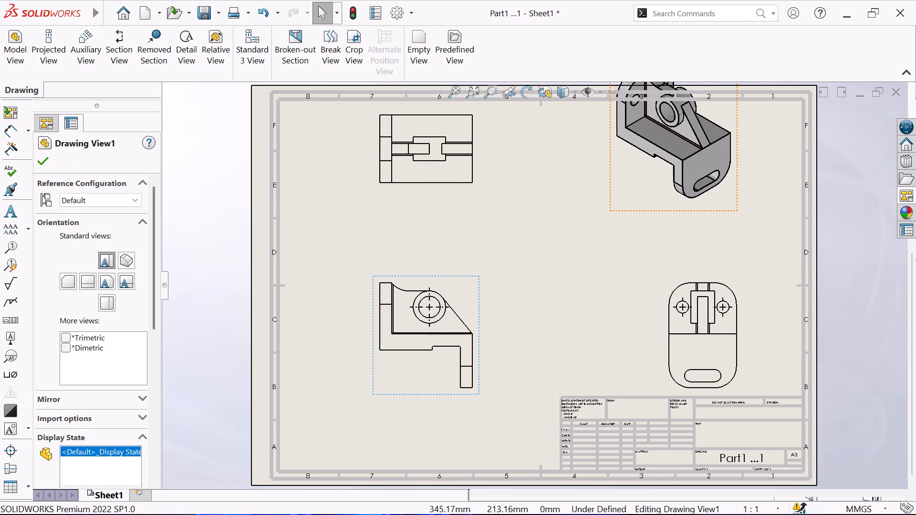
Move the shaded isometric view down and left so it lies inside the sheet border.
left_click(719, 211)
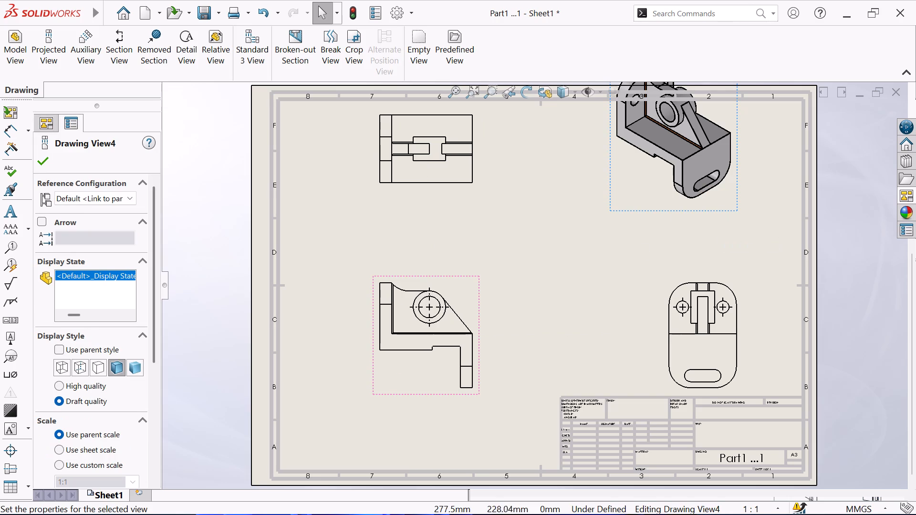
left_click_drag(609, 164, 580, 215)
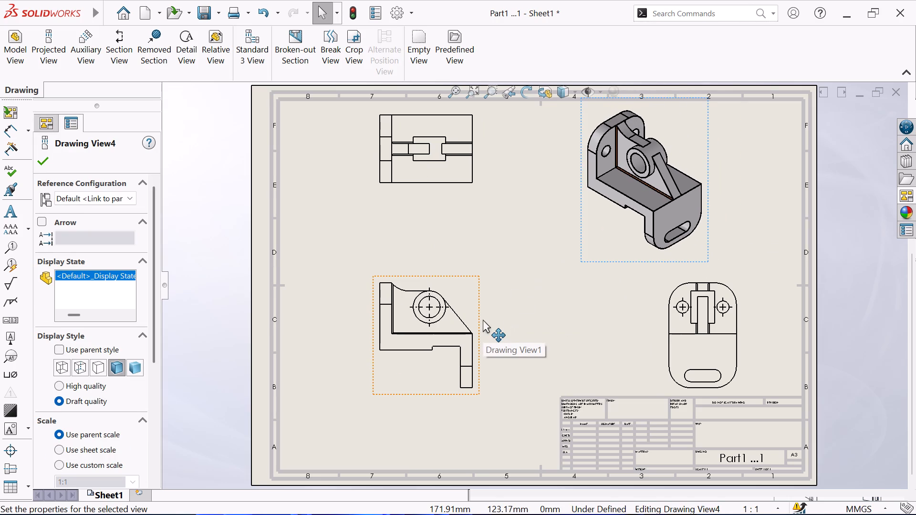
Move the base view slightly farther left on the sheet, together with its aligned view above.
left_click_drag(483, 319, 463, 318)
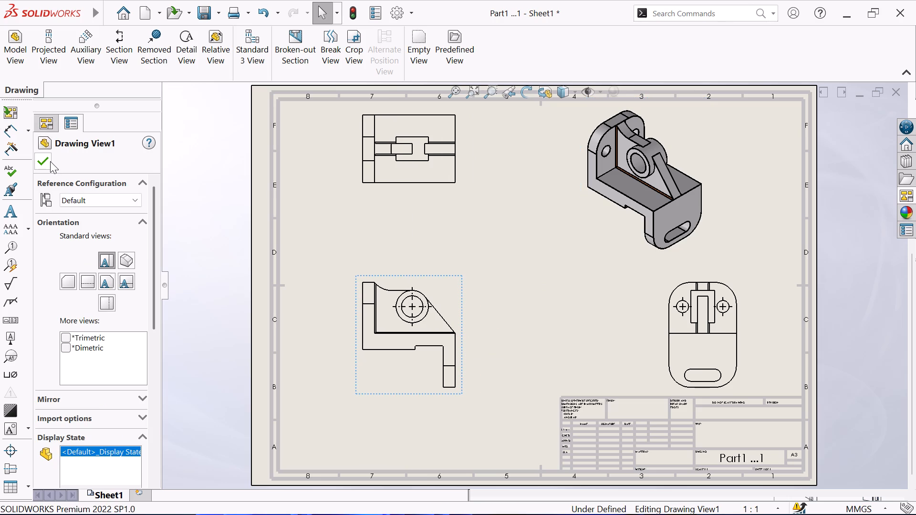
left_click(50, 161)
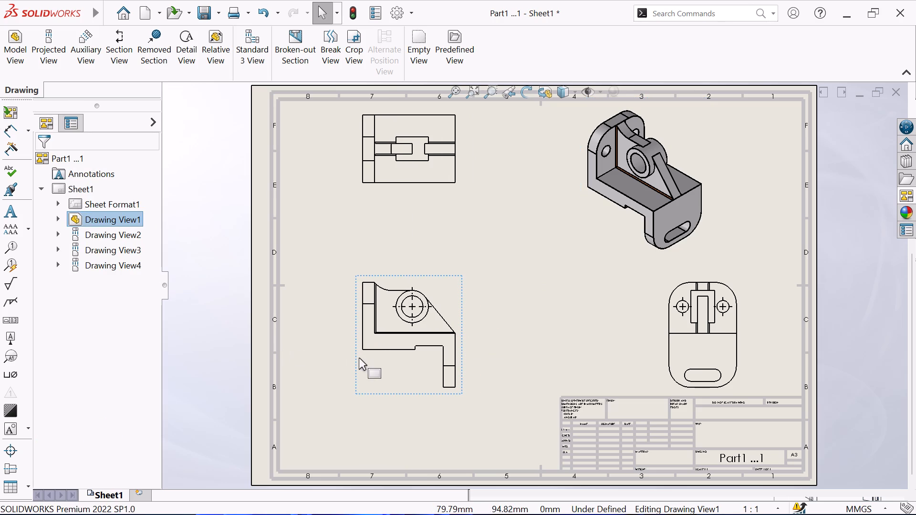
Shift the base view slightly farther left on the sheet, together with its aligned view above.
left_click(354, 354)
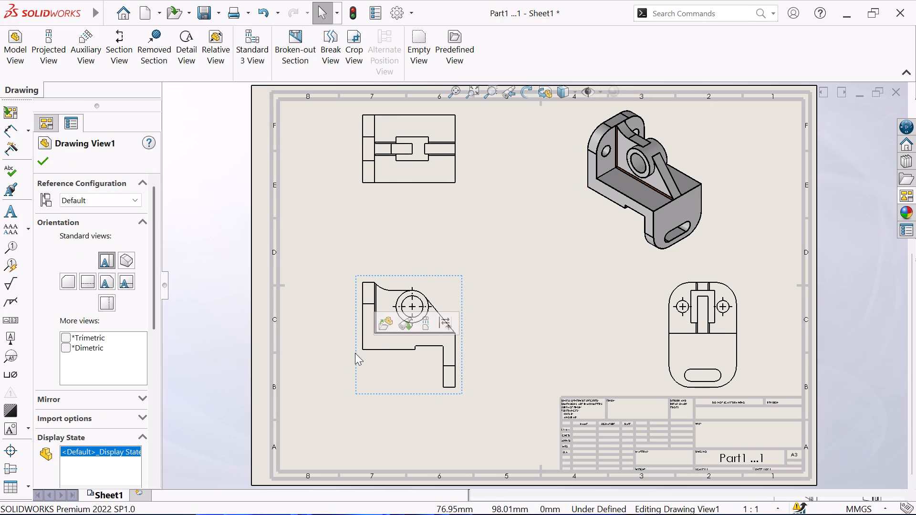
left_click_drag(356, 349, 338, 350)
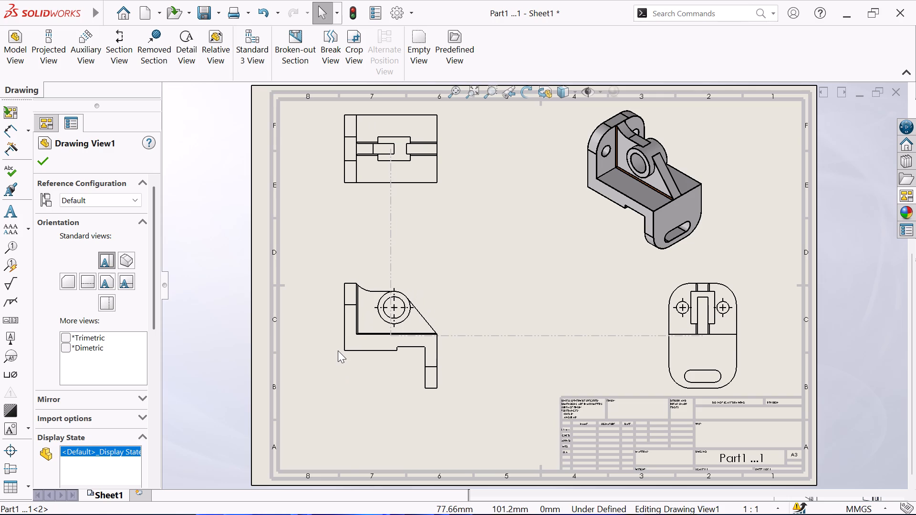
left_click_drag(338, 350, 338, 349)
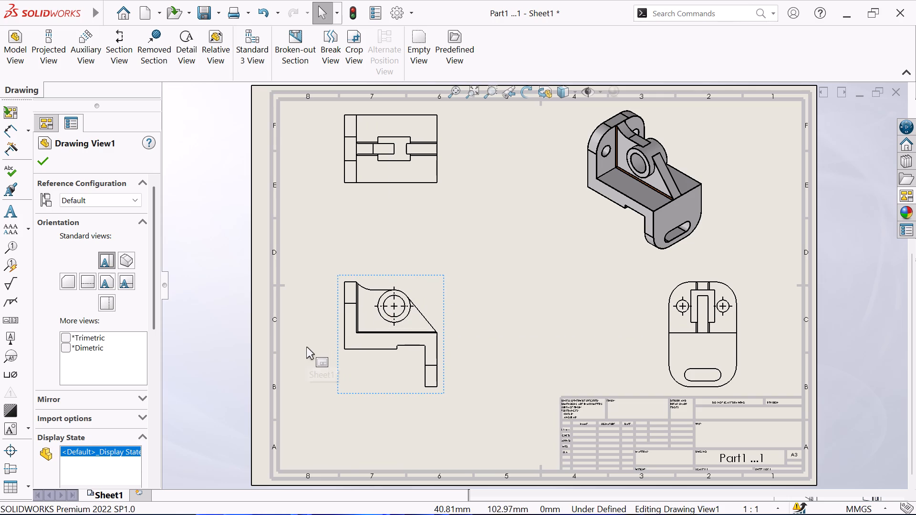
left_click(308, 251)
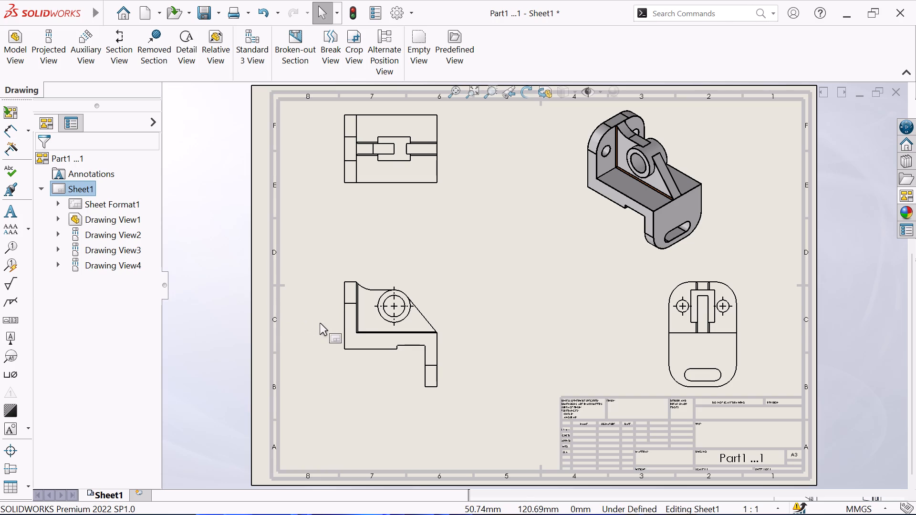
Change the projected side view's display style to Hidden Lines Visible.
left_click(719, 354)
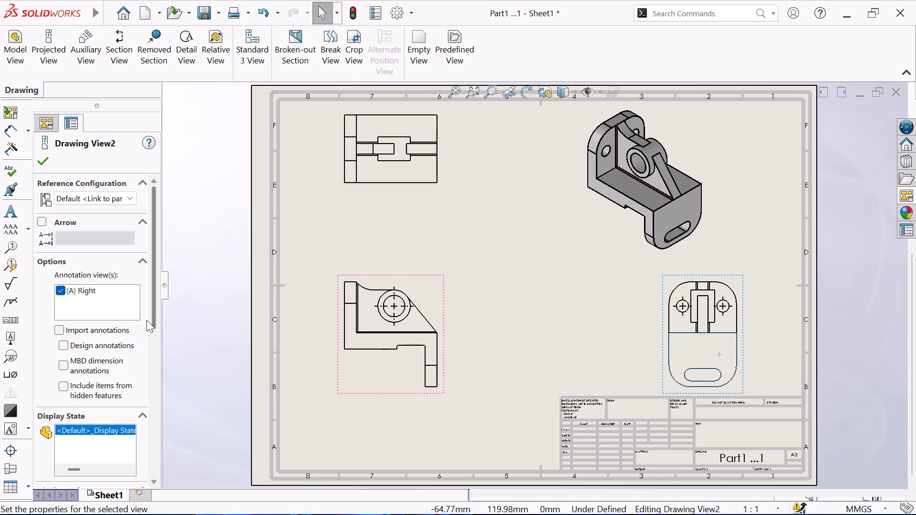
scroll(66, 332, "down", 2)
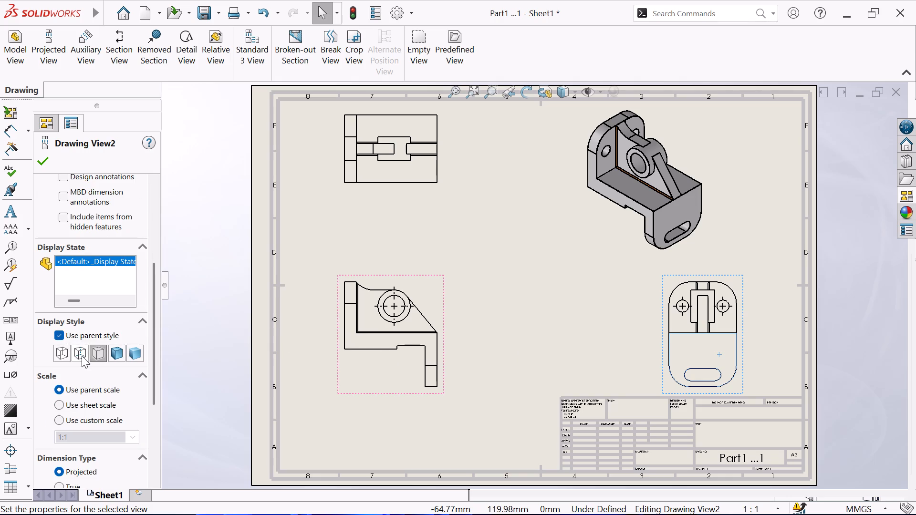
left_click(82, 356)
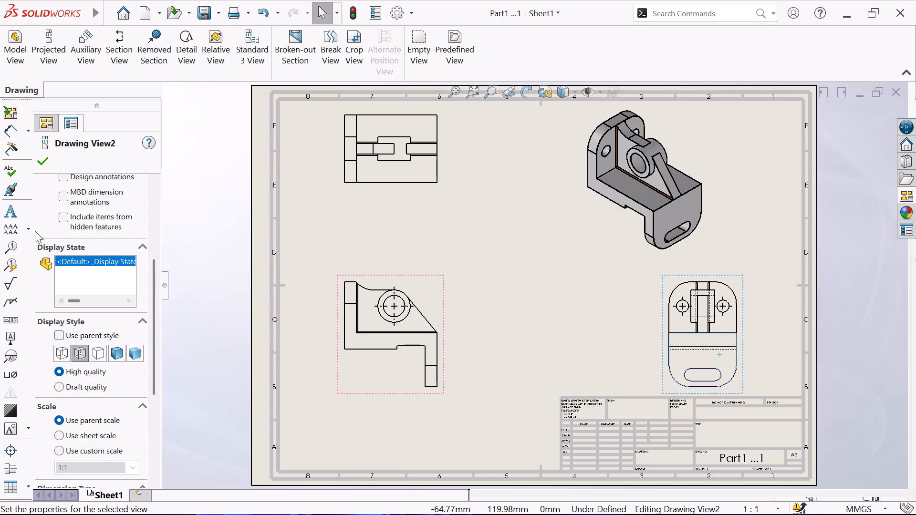
left_click(44, 165)
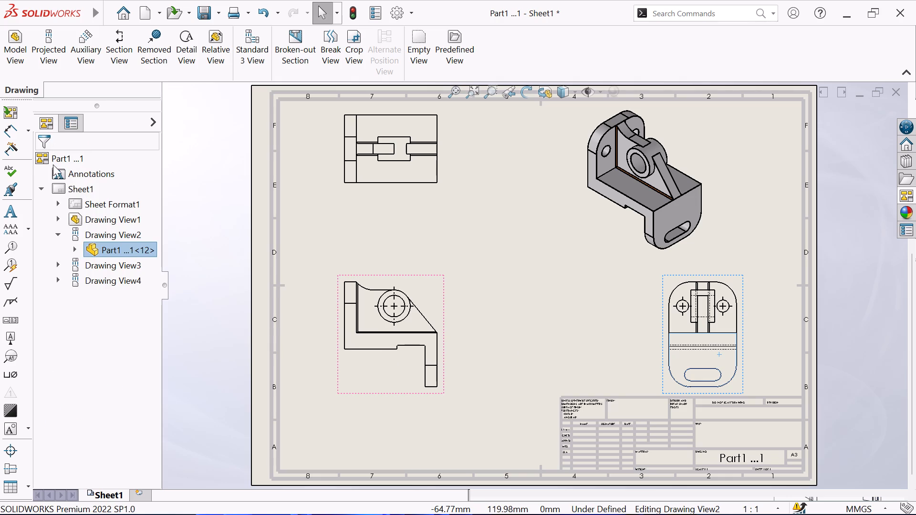
Dimension the diameters of the boss's outer circle and its bore in the base view, with the text above the view.
left_click(13, 127)
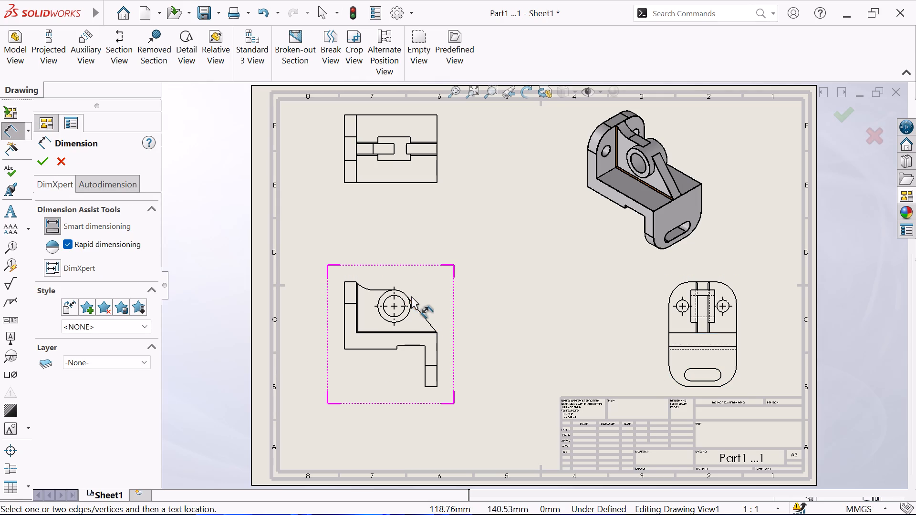
left_click(403, 294)
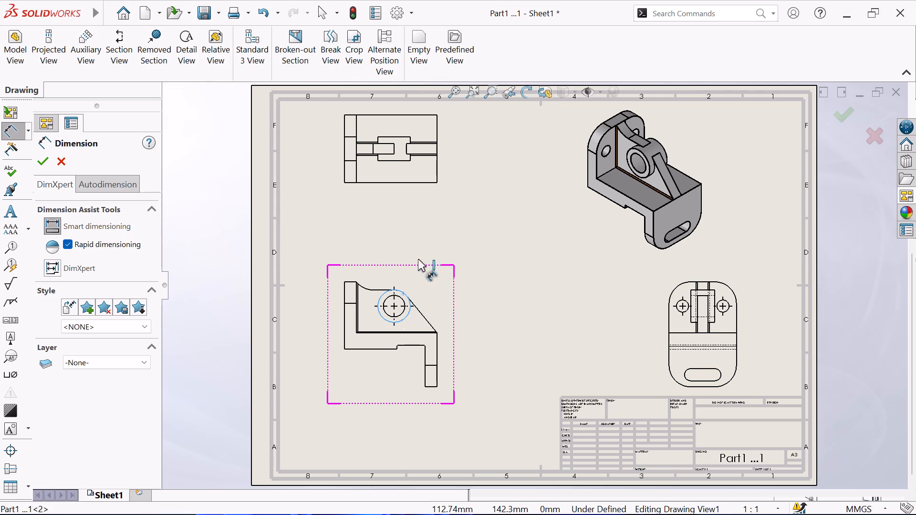
left_click(427, 241)
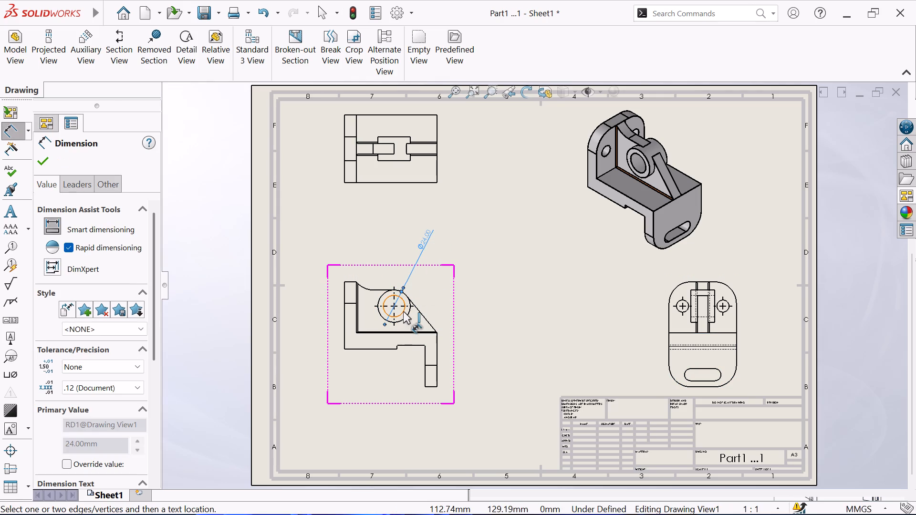
left_click(403, 311)
left_click(444, 252)
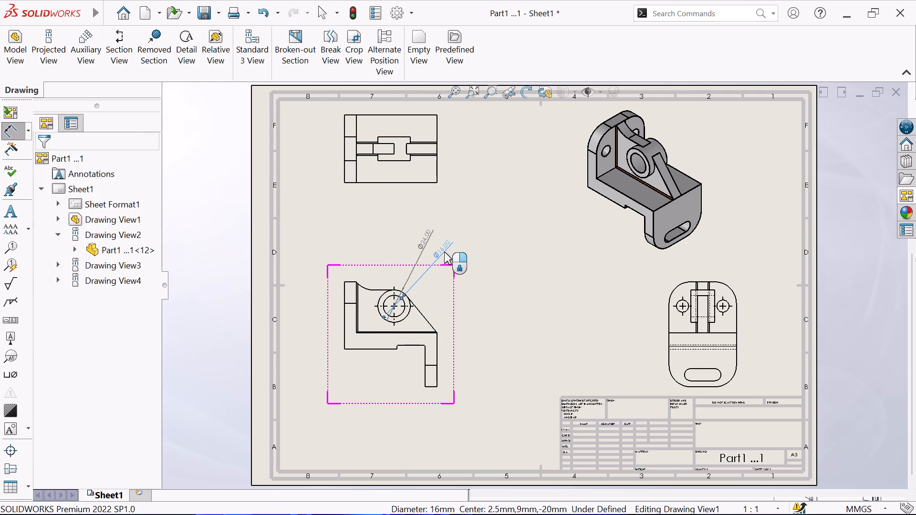
Dimension the radius of the concave arc beside the boss and the height of the upright wall's outer edge in the base view.
left_click(363, 288)
left_click(381, 243)
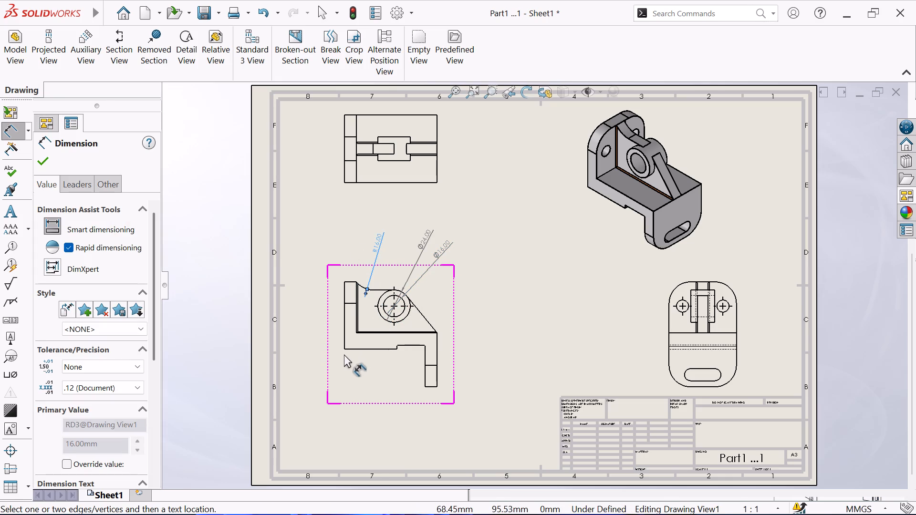
left_click(343, 319)
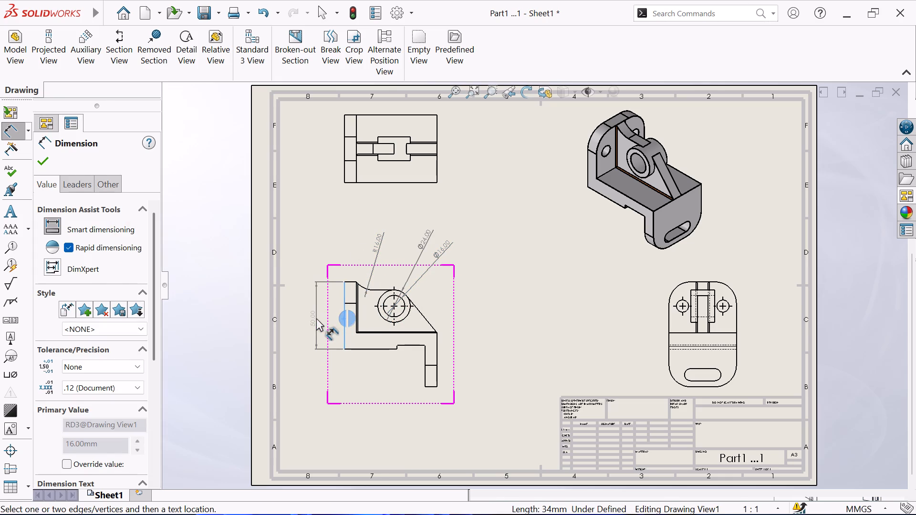
left_click(315, 318)
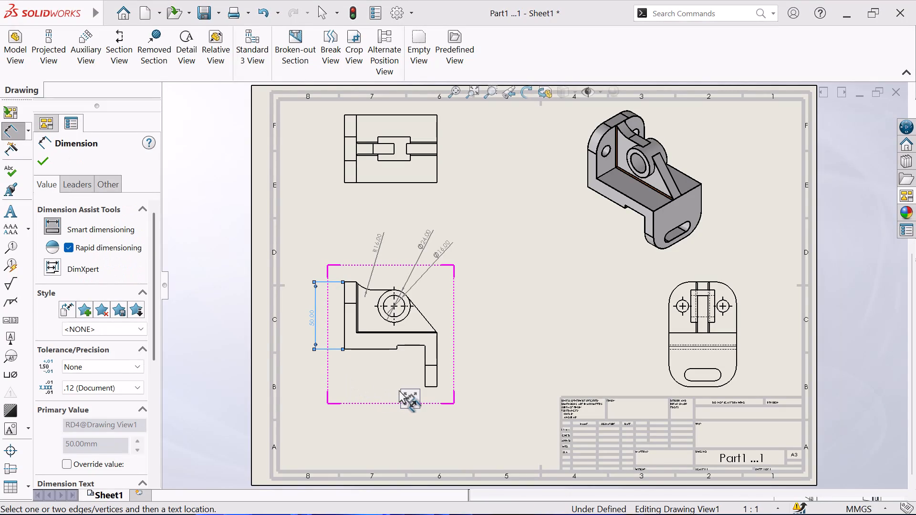
Dimension the base plate's thickness above the underside recess and the thickness of the down-turned leg in the base view.
left_click(412, 333)
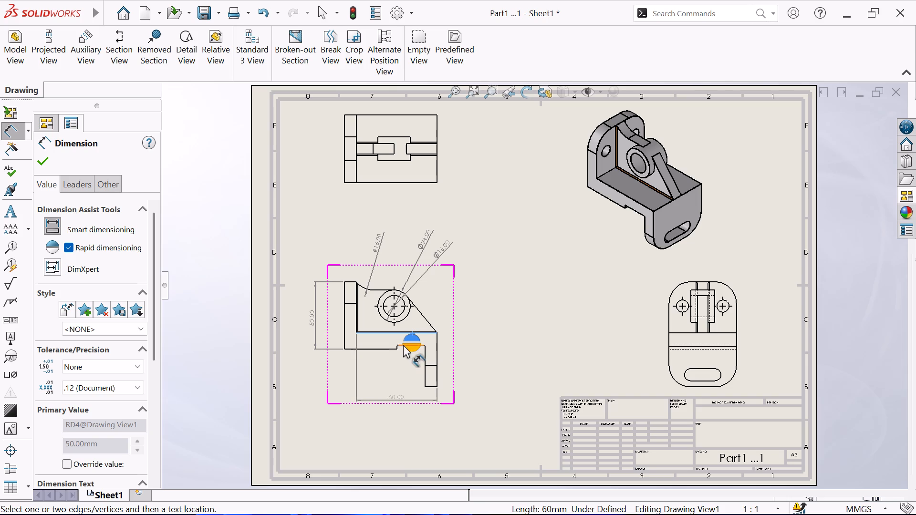
left_click(399, 345)
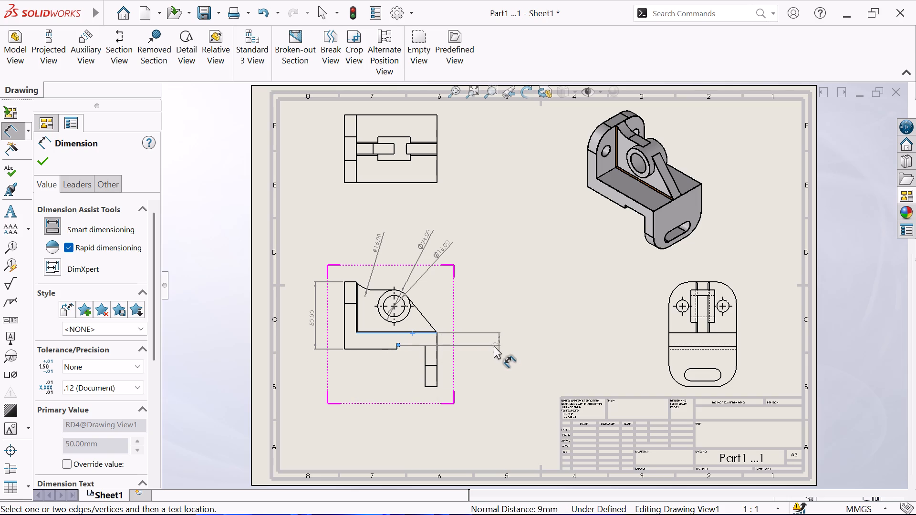
left_click(493, 345)
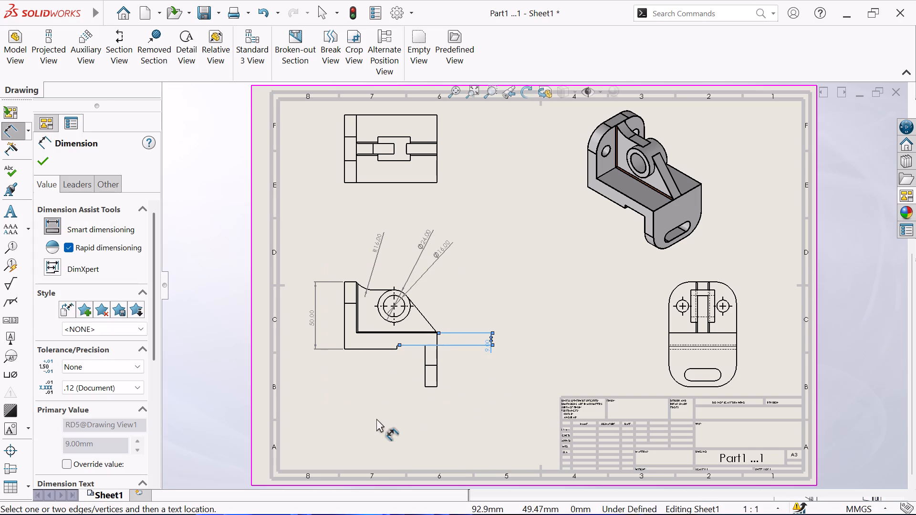
left_click(430, 388)
left_click(432, 399)
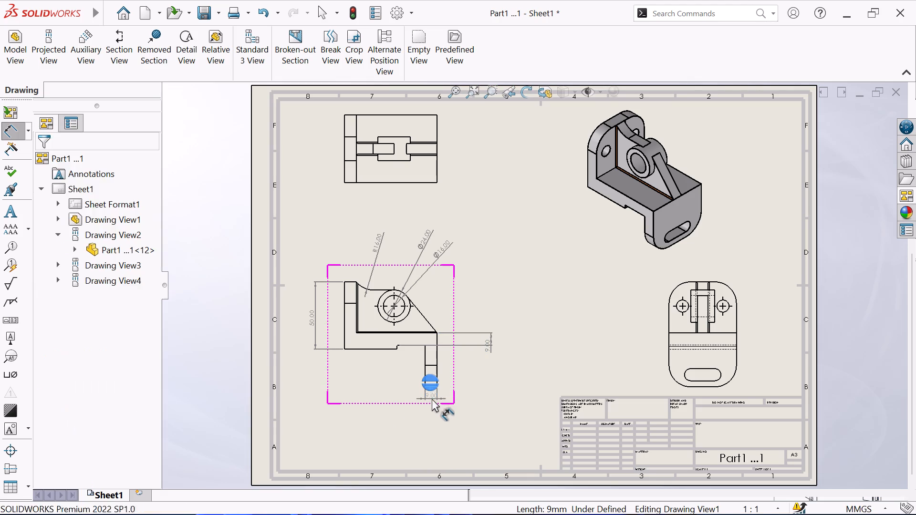
Dimension the horizontal distances from the recess's step to the leg's inner face and to the upright wall's outer edge.
left_click(396, 347)
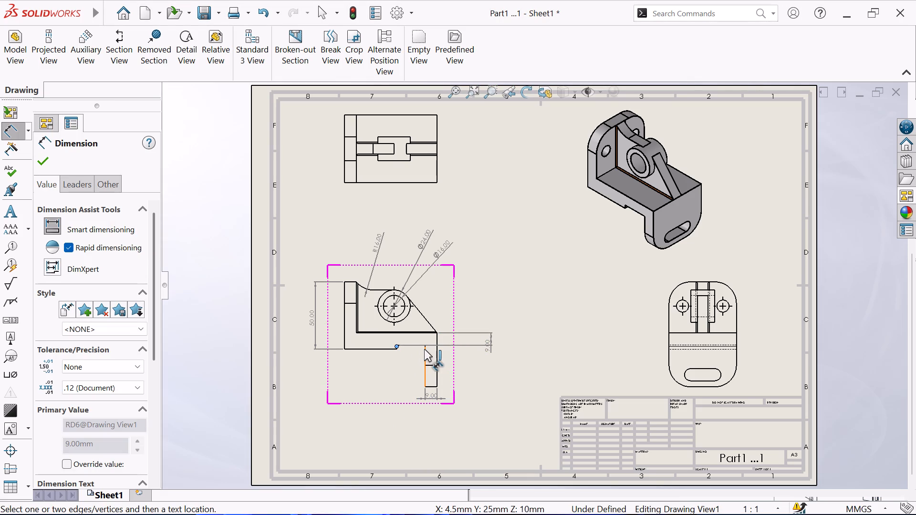
left_click(424, 349)
left_click(409, 364)
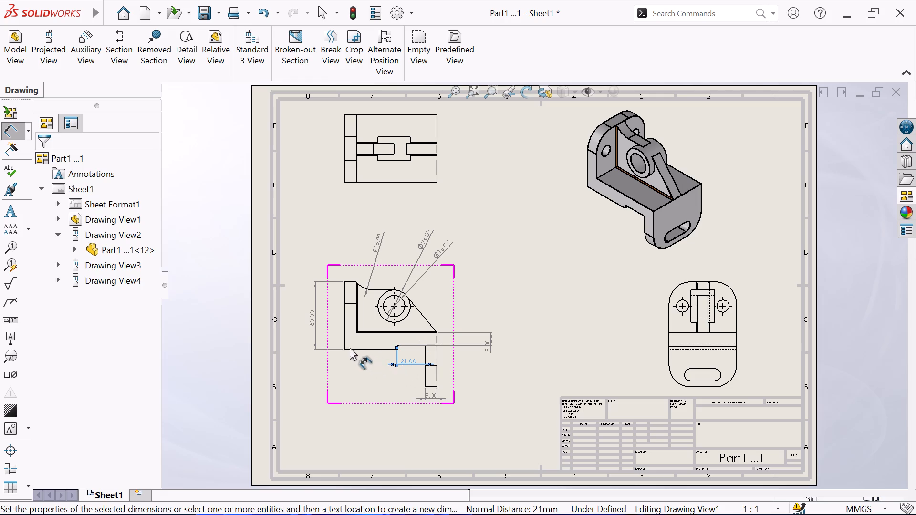
left_click(345, 340)
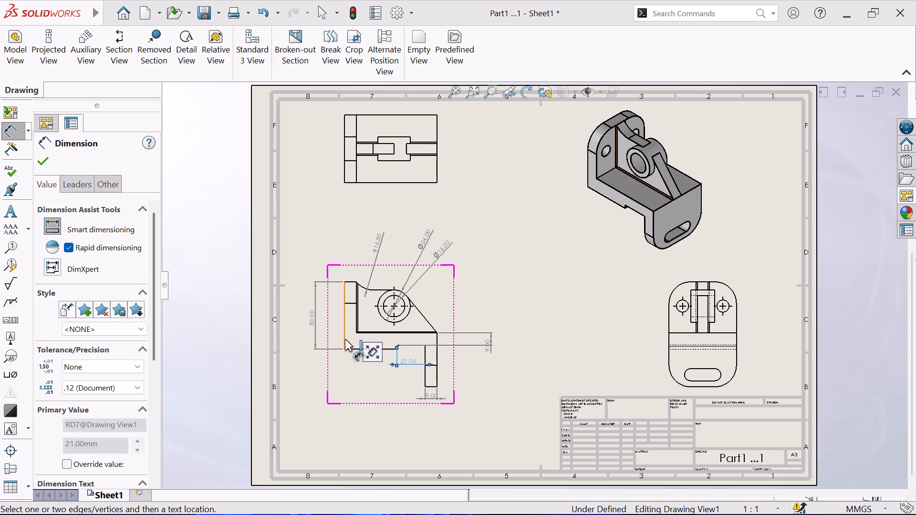
left_click(398, 350)
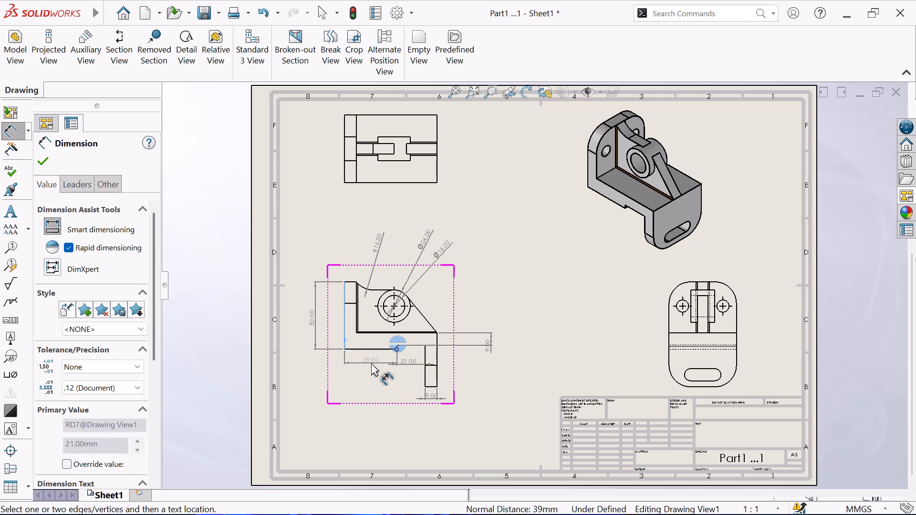
left_click(371, 363)
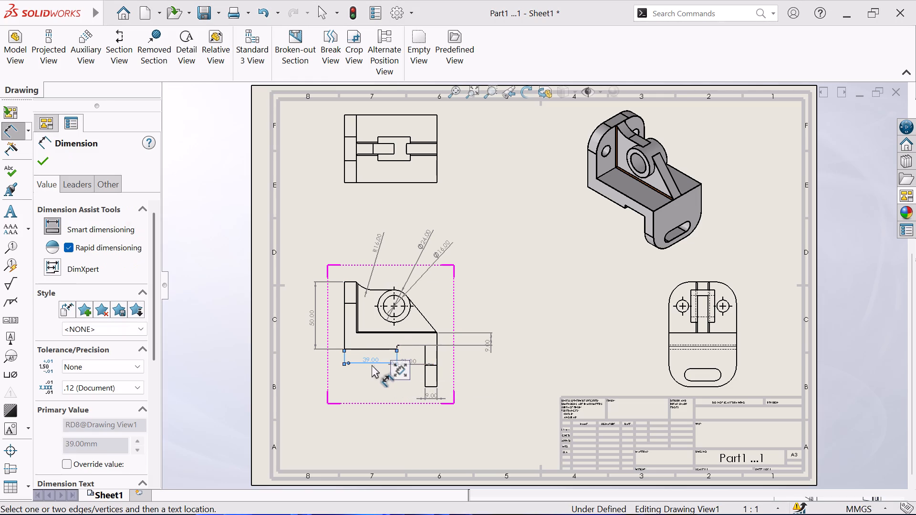
Dimension the full height of the down-turned leg's outer edge in the base view.
left_click(437, 352)
left_click(466, 356)
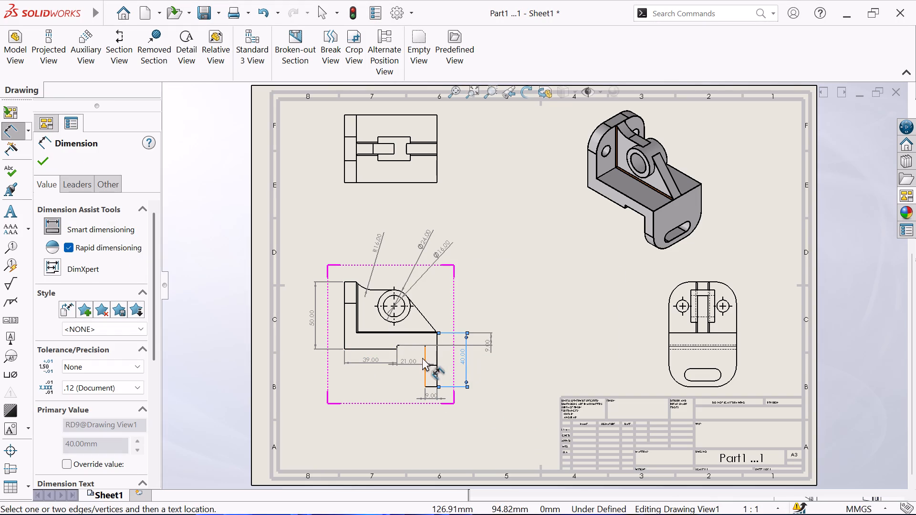
Dimension the bore centre's horizontal distance from the leg's outer edge and its height above the base plate, and finish dimensioning the base view.
left_click(399, 316)
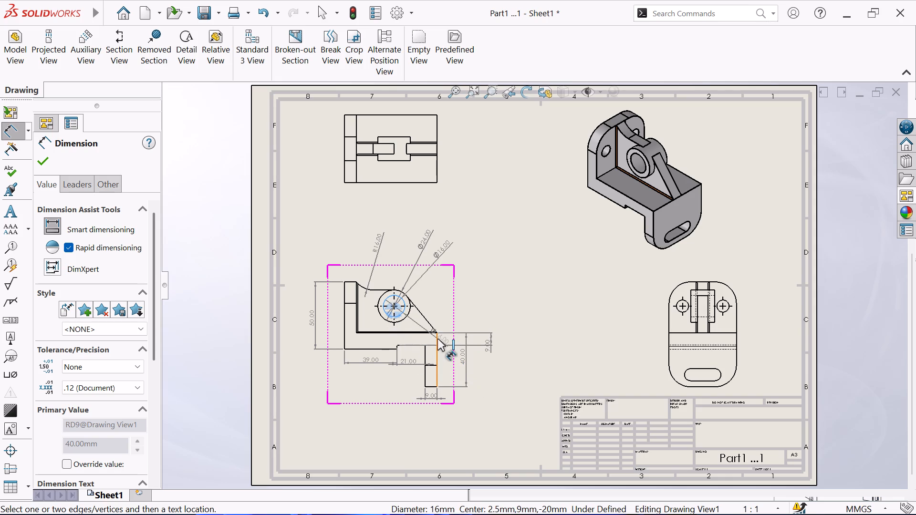
left_click(437, 339)
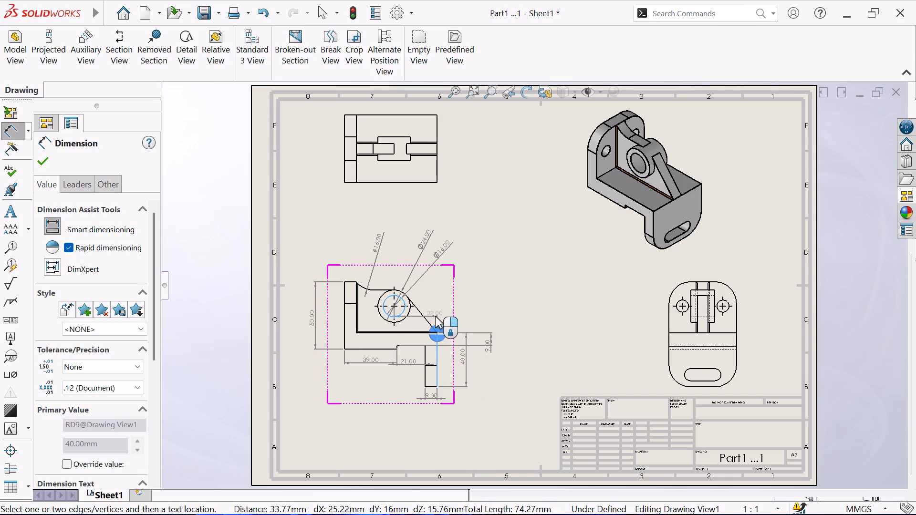
left_click(435, 316)
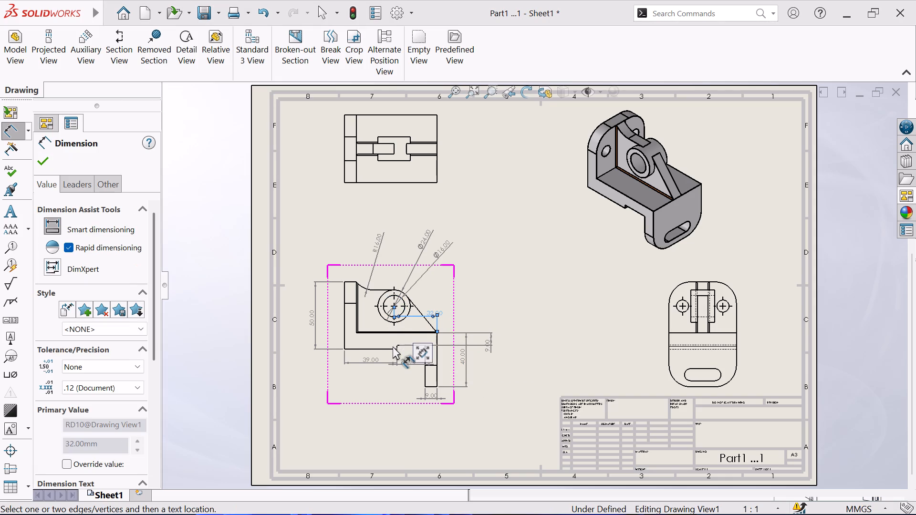
left_click(386, 299)
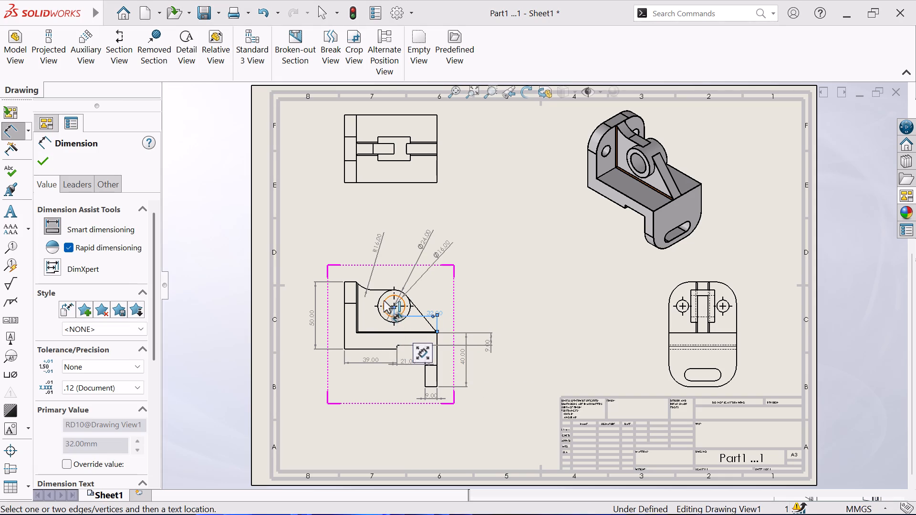
left_click(368, 333)
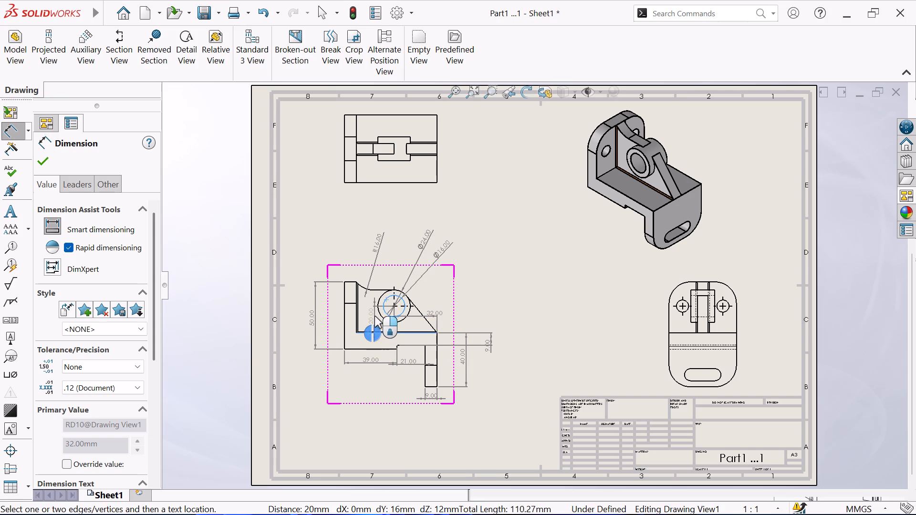
left_click(375, 316)
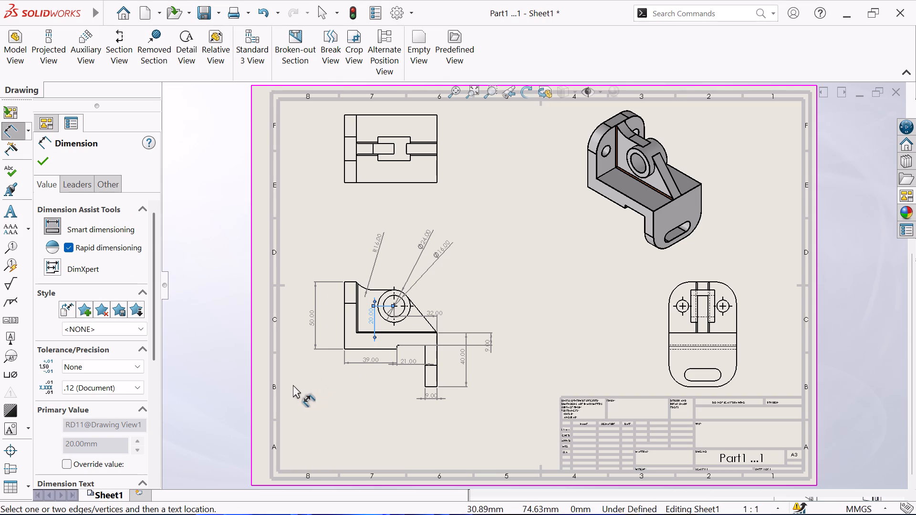
left_click(47, 158)
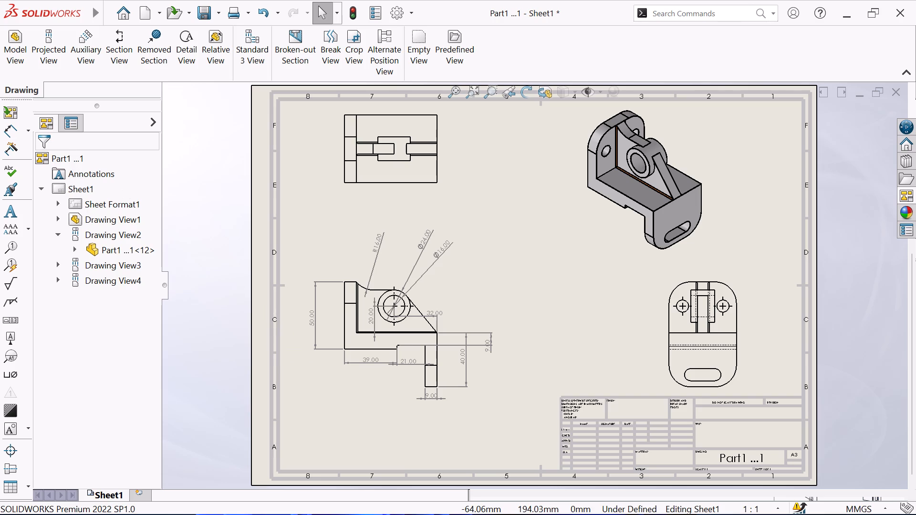
Dimension one mounting hole's diameter and the upright wall's upper corner radius in the side view.
left_click(8, 134)
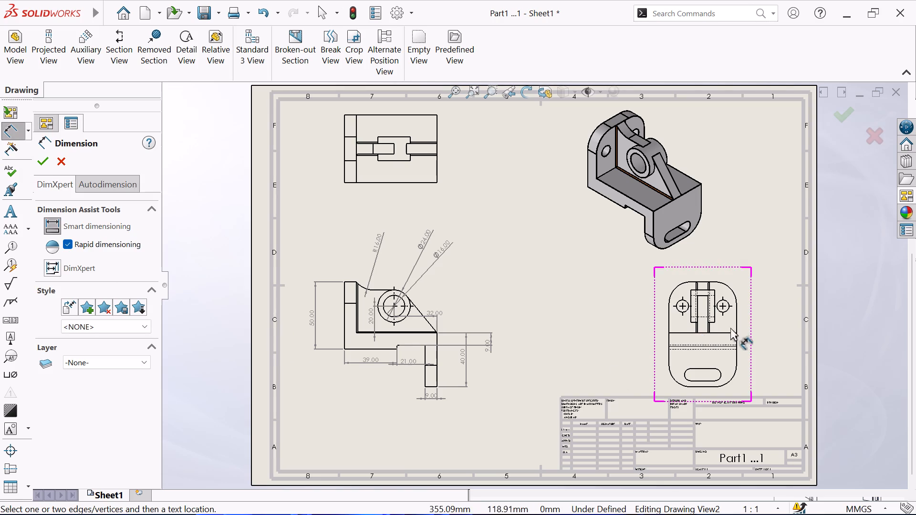
scroll(742, 344, "down", 2)
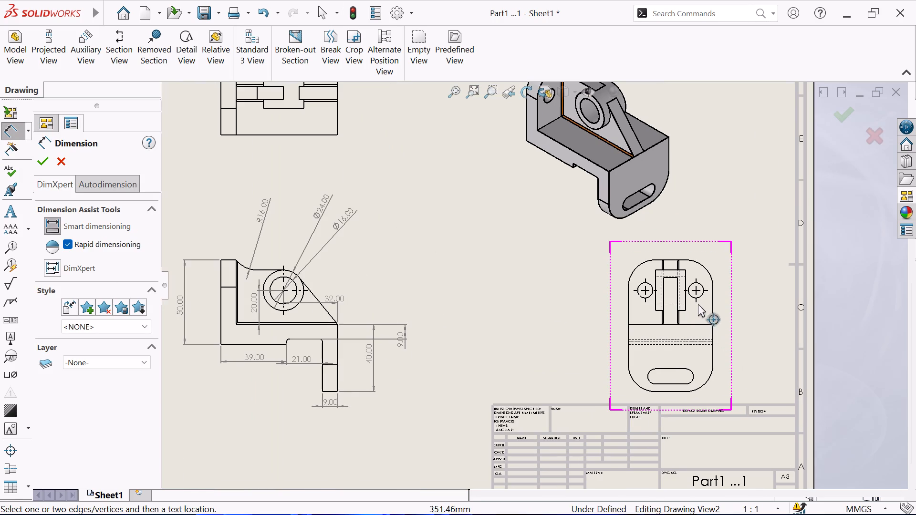
left_click(700, 297)
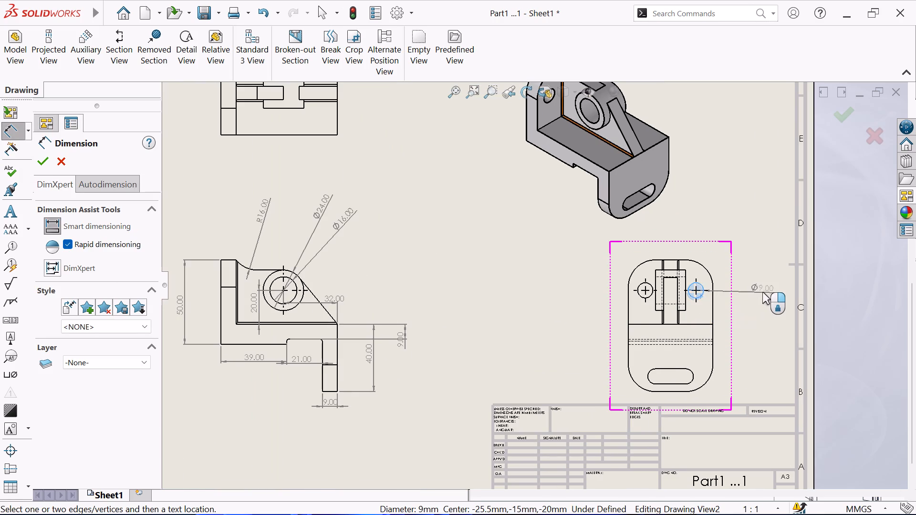
left_click(762, 292)
left_click(706, 269)
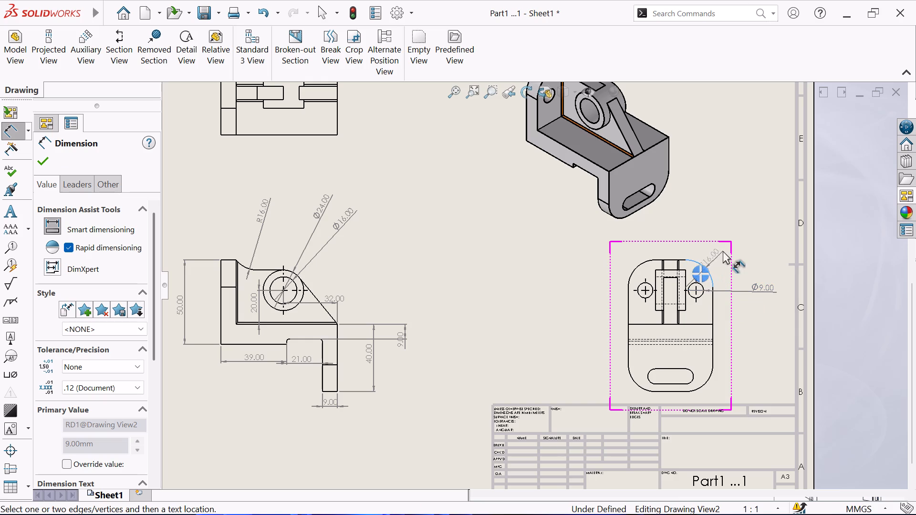
left_click(739, 239)
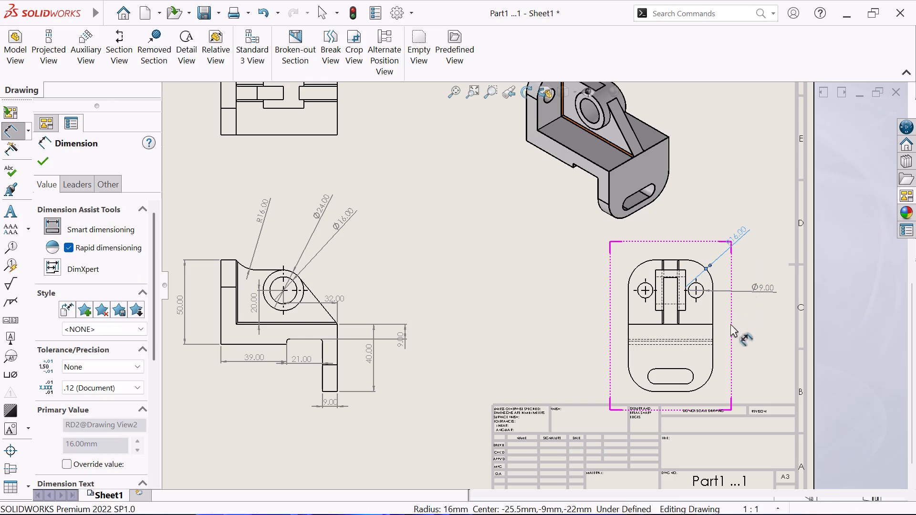
Dimension the slot's end radius and the down-turned leg's lower corner radius in the side view.
left_click(692, 374)
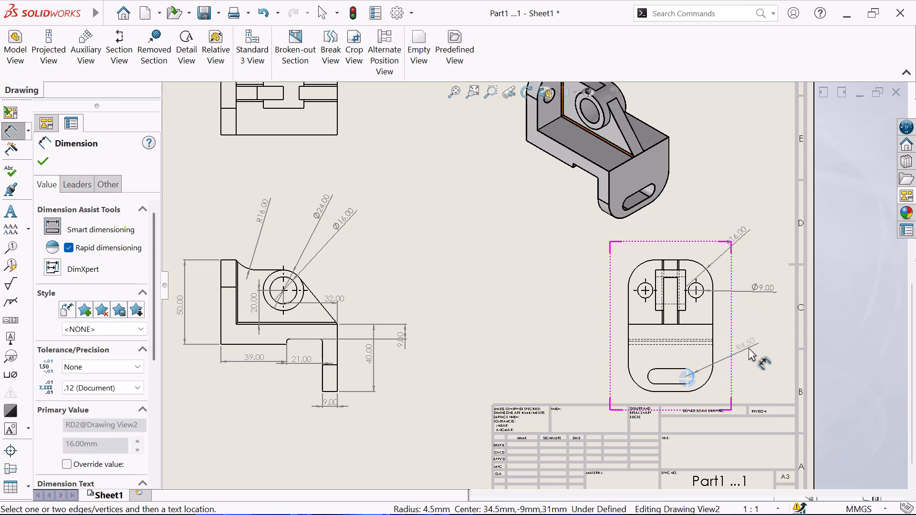
left_click(749, 348)
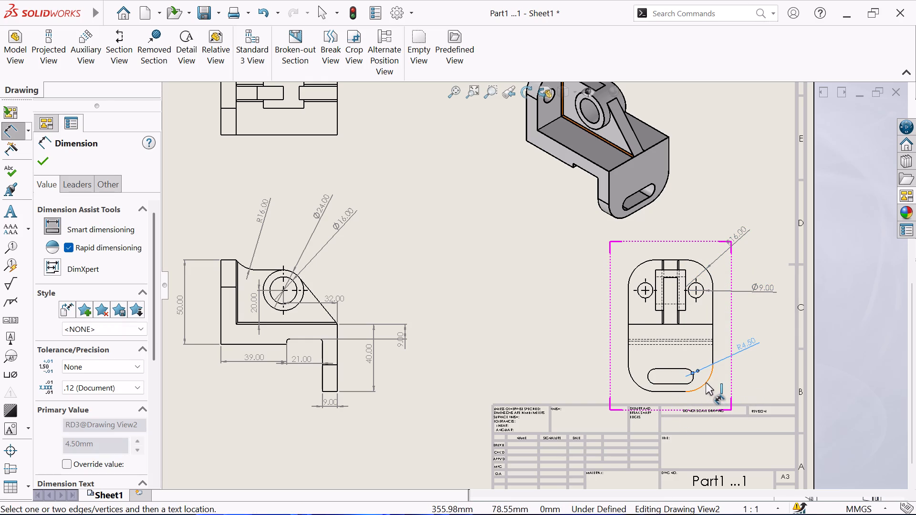
left_click(706, 382)
left_click(748, 390)
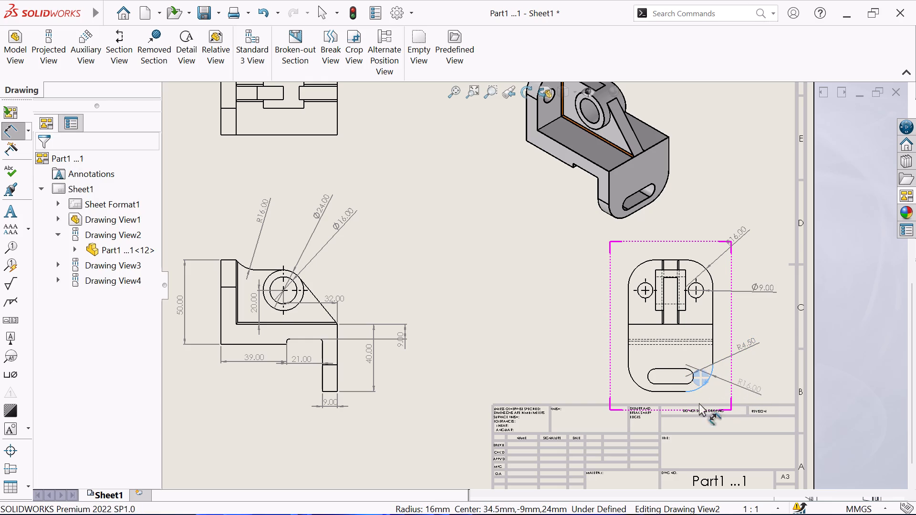
Dimension the slot's straight length and the bracket's overall width in the side view.
left_click(670, 383)
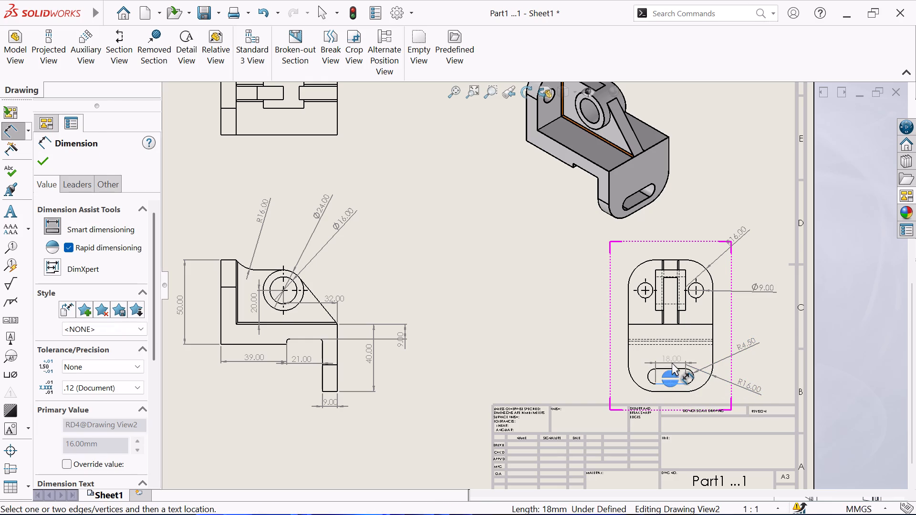
left_click(672, 362)
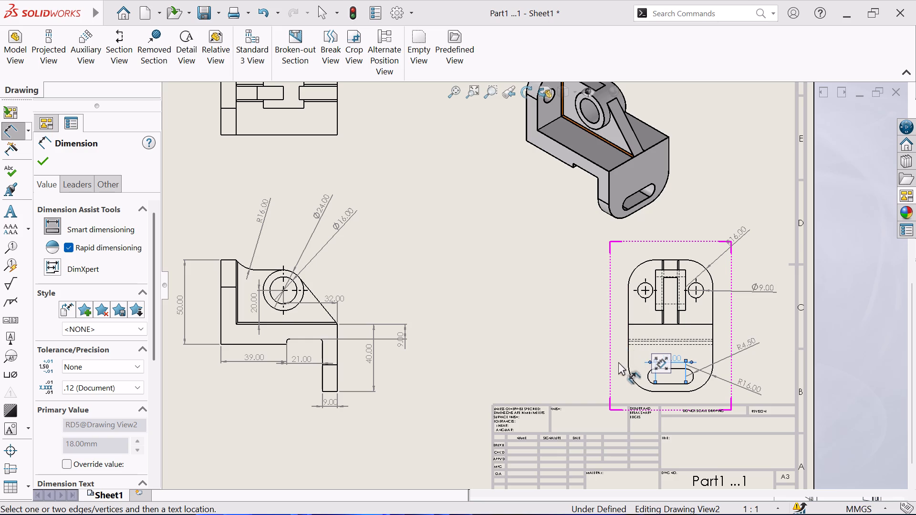
left_click(629, 353)
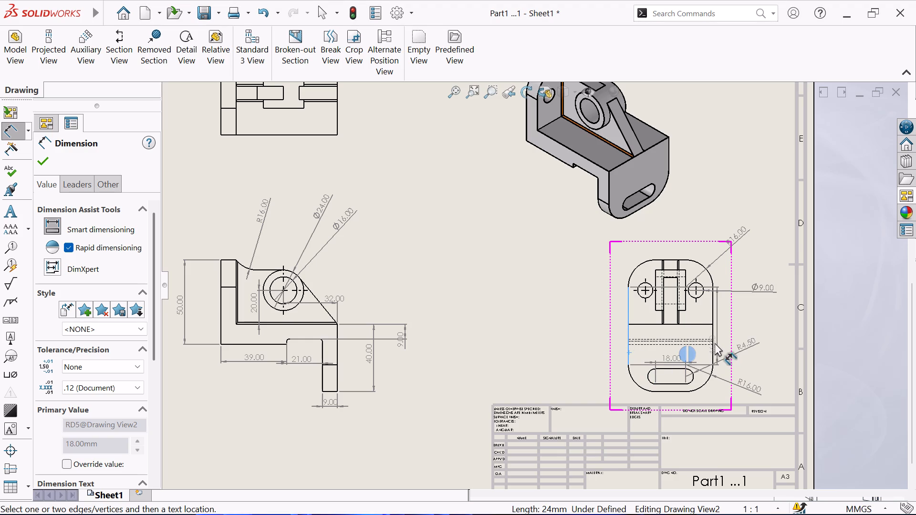
left_click(713, 335)
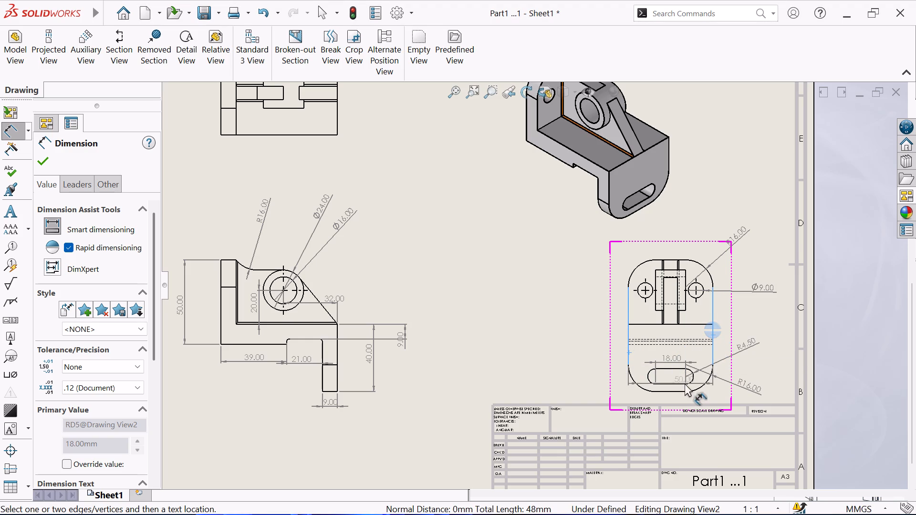
left_click(671, 401)
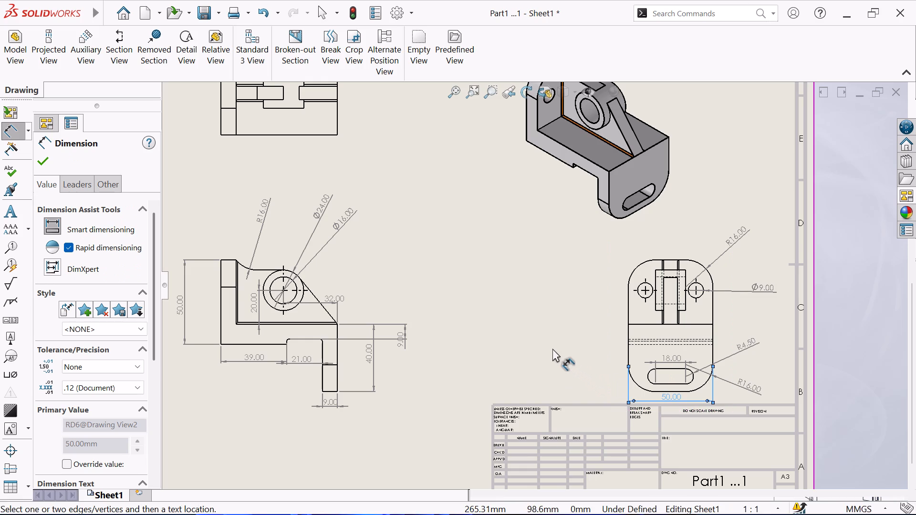
Dimension the central rib's thickness and the boss's width in the side view.
left_click(665, 306)
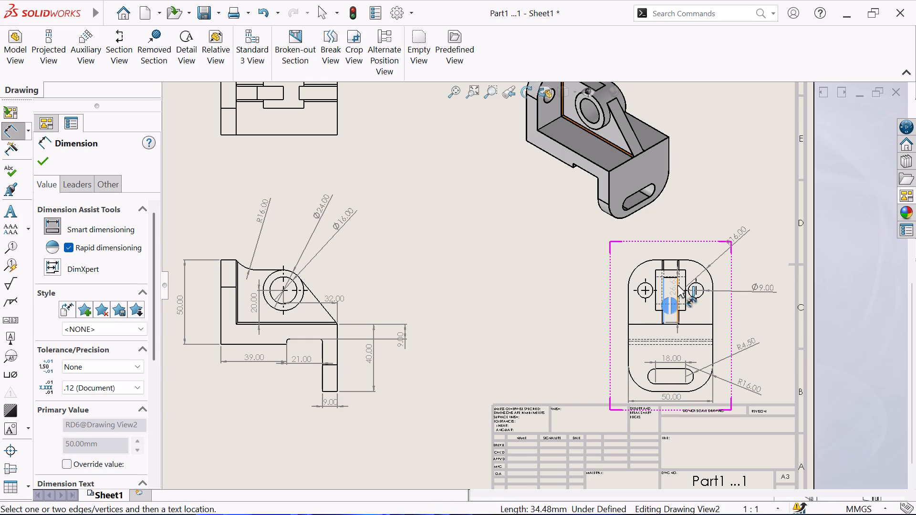
left_click(677, 285)
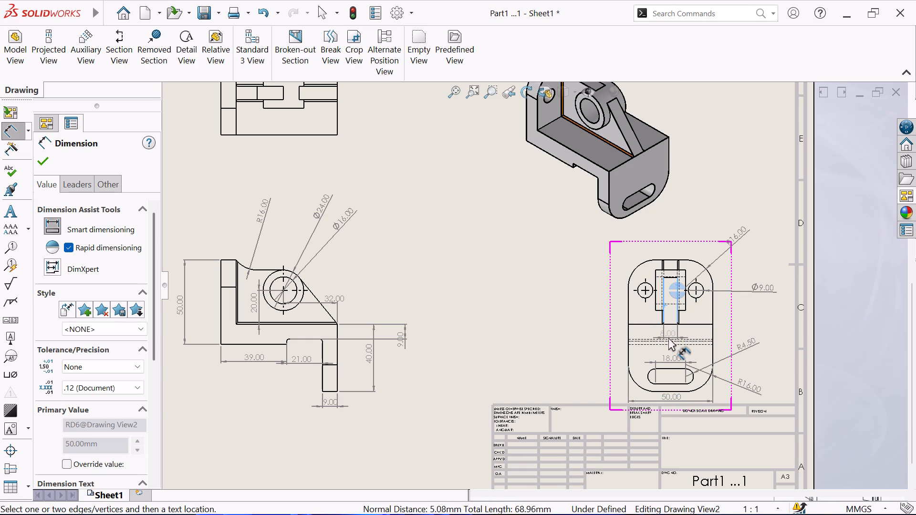
left_click(670, 333)
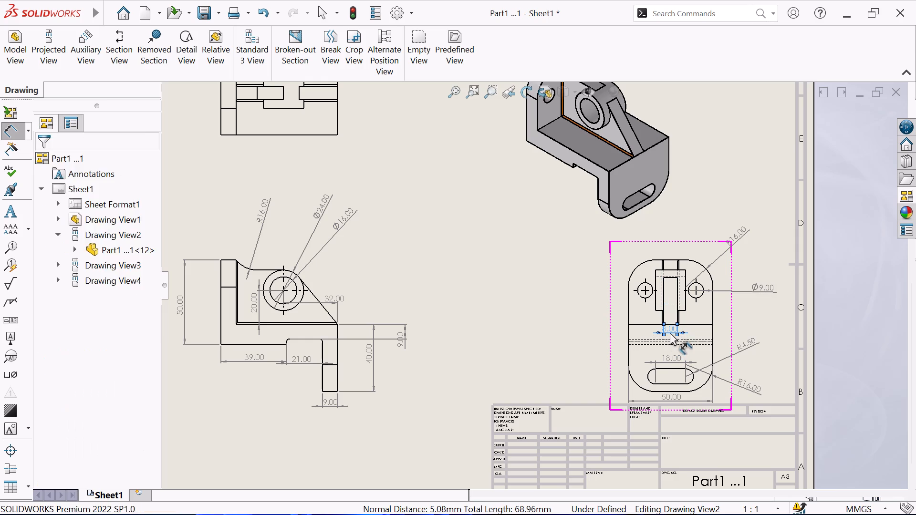
left_click(669, 269)
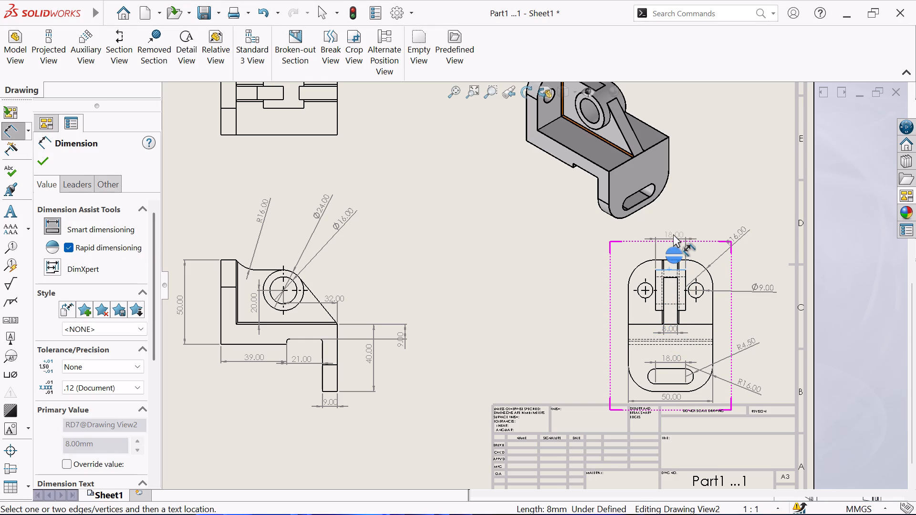
left_click(673, 234)
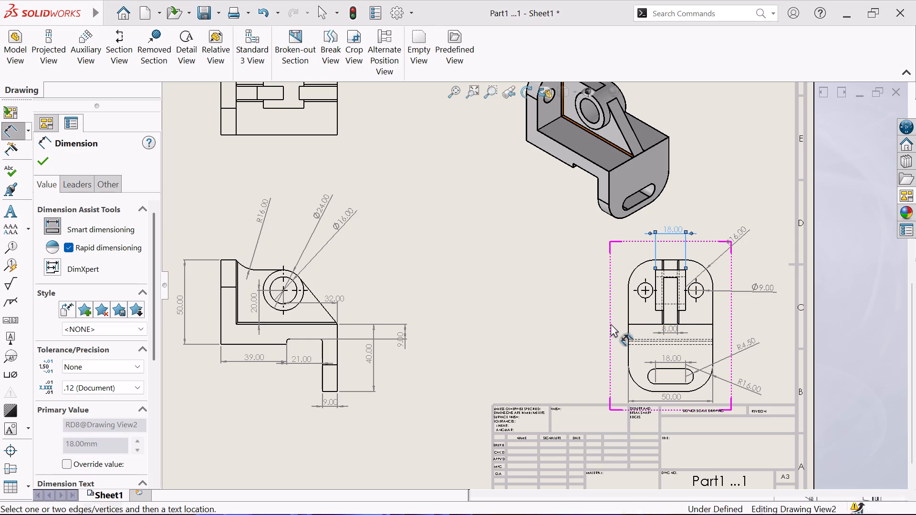
Dimension the mounting holes' distance below the upright wall's top edge and one hole's distance from the nearest side edge.
left_click(641, 297)
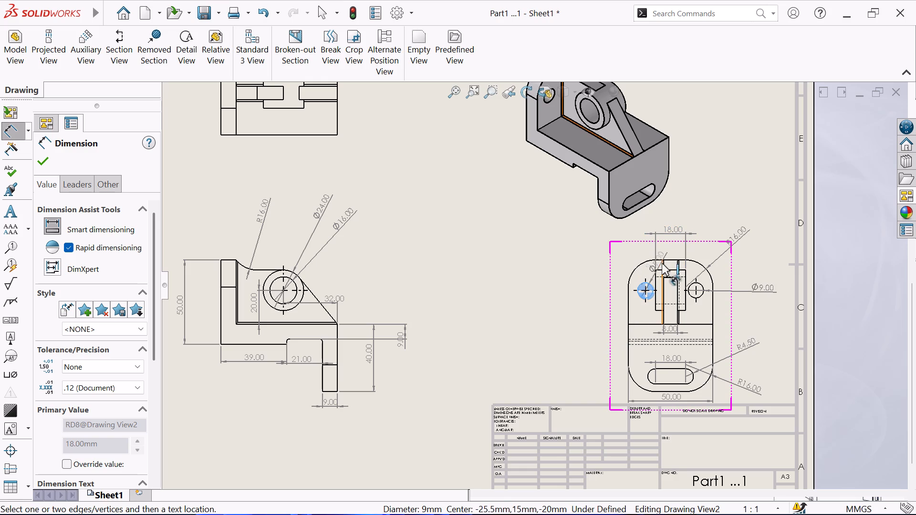
left_click(667, 260)
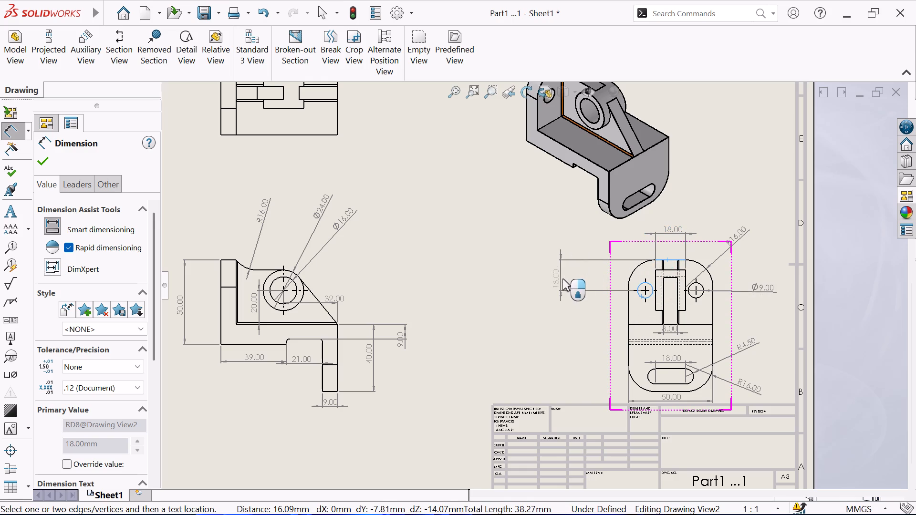
left_click(576, 276)
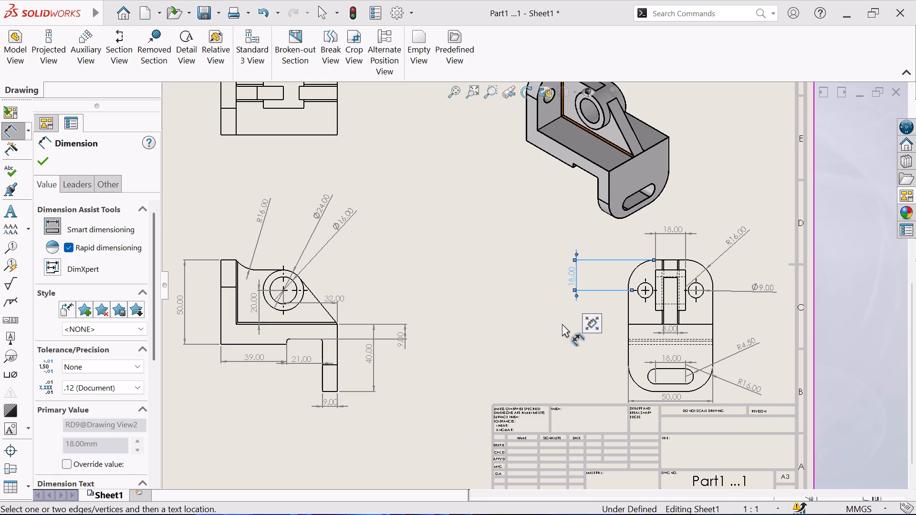
left_click(699, 298)
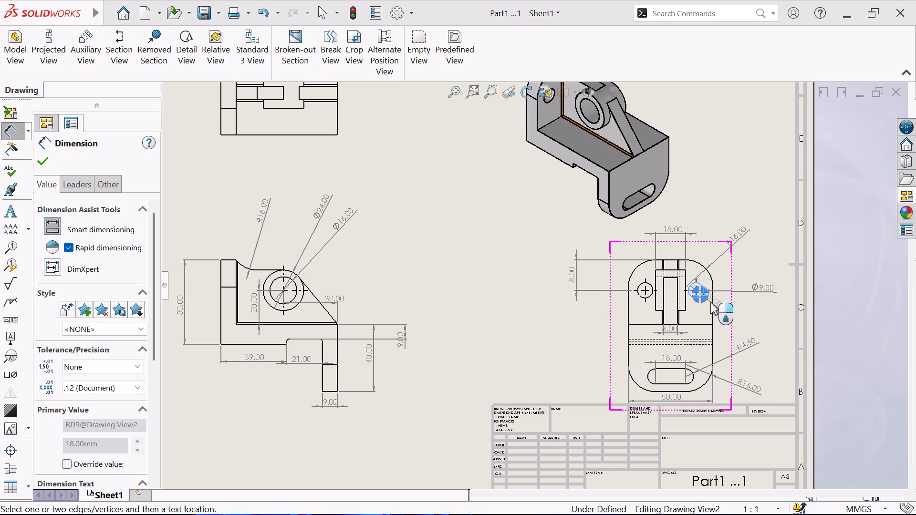
left_click(713, 310)
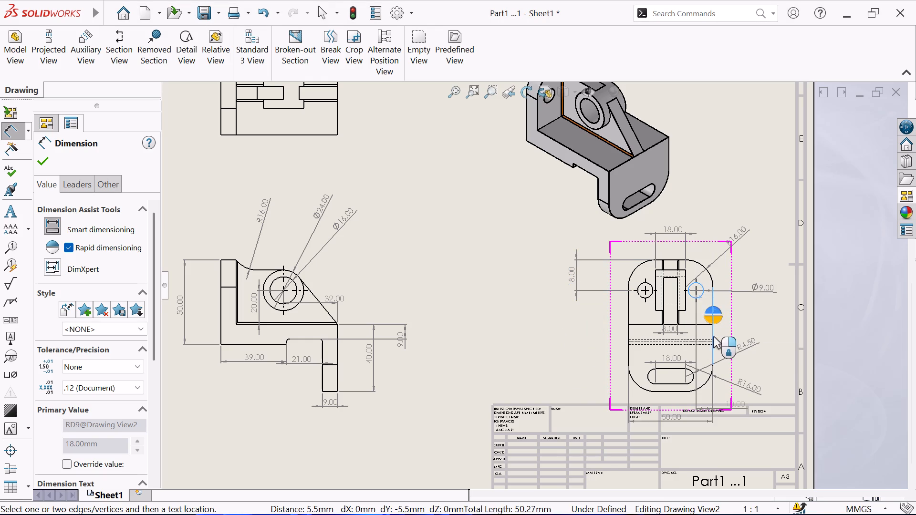
left_click(706, 254)
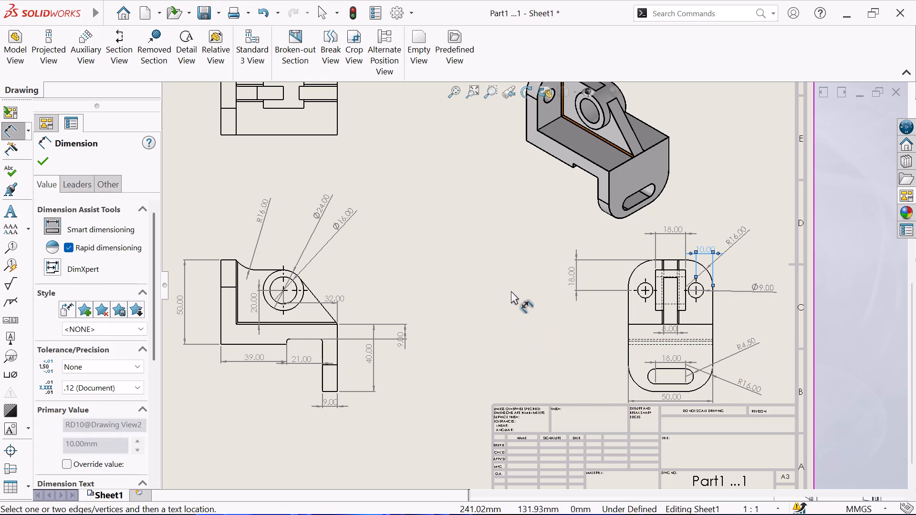
Dimension the bracket's overall length and the rib's offset from the long outer edge in the top view.
scroll(441, 217, "up", 1)
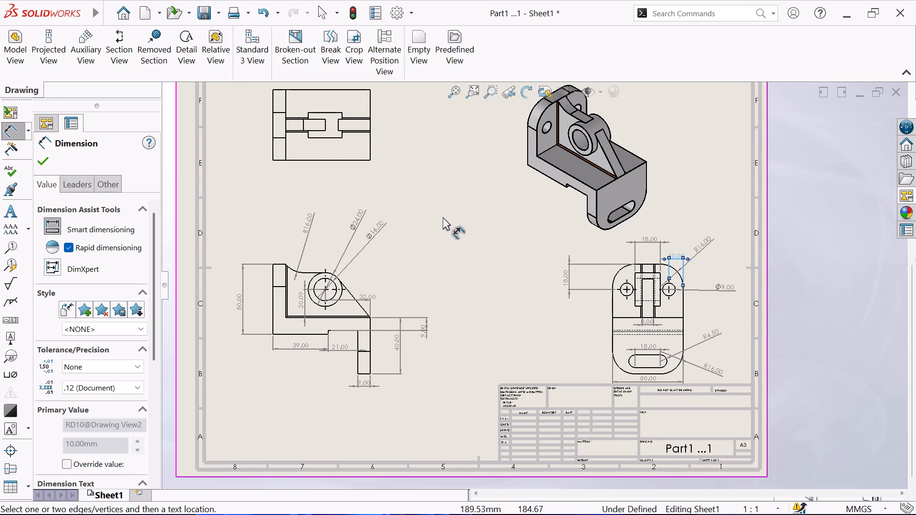
scroll(424, 142, "up", 1)
scroll(415, 137, "down", 3)
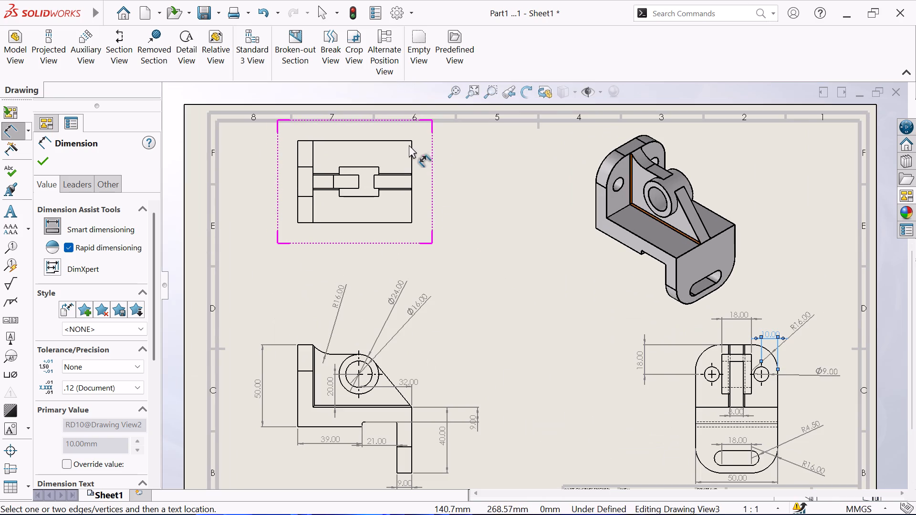
left_click(353, 222)
left_click(351, 238)
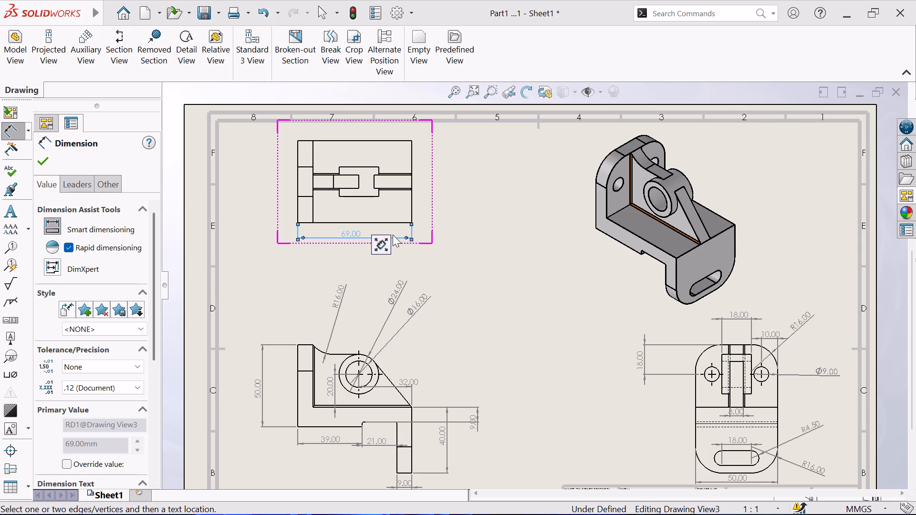
left_click(402, 187)
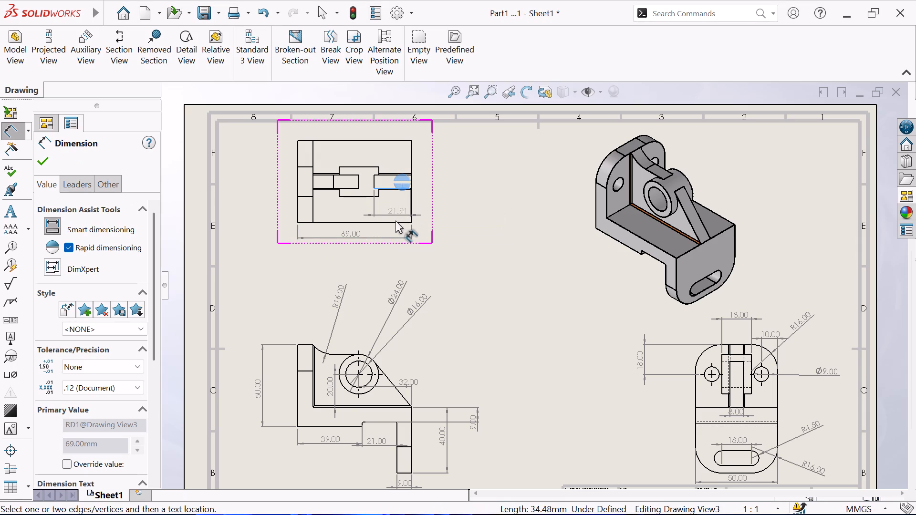
left_click(395, 222)
left_click(424, 204)
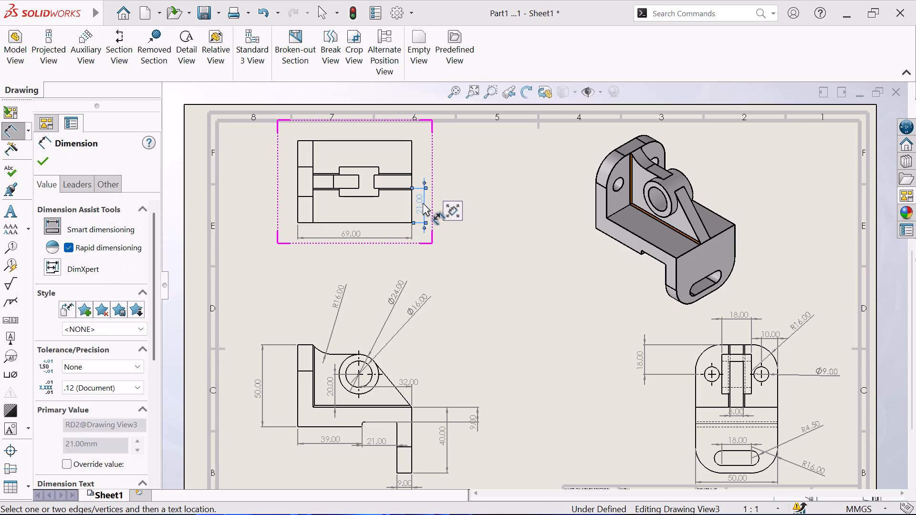
Dimension the boss's outer diameter and the bracket's overall width in the top view.
left_click(363, 165)
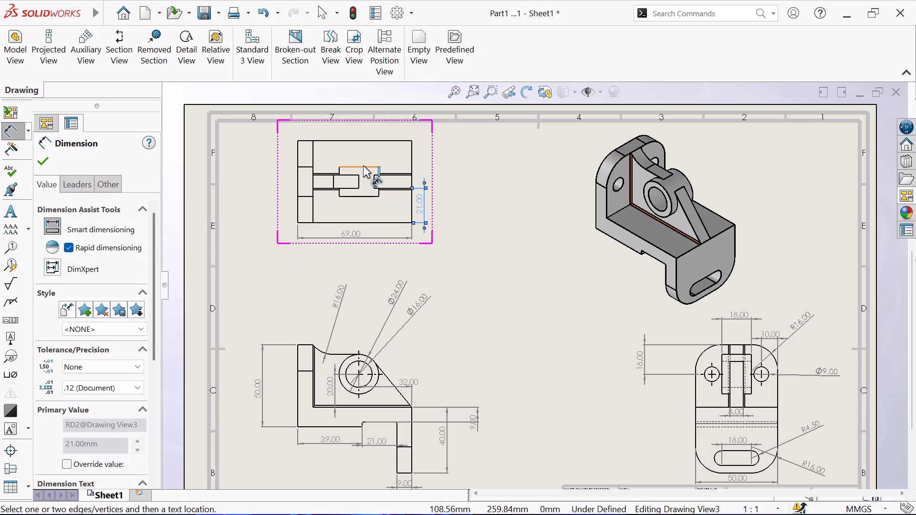
left_click(363, 148)
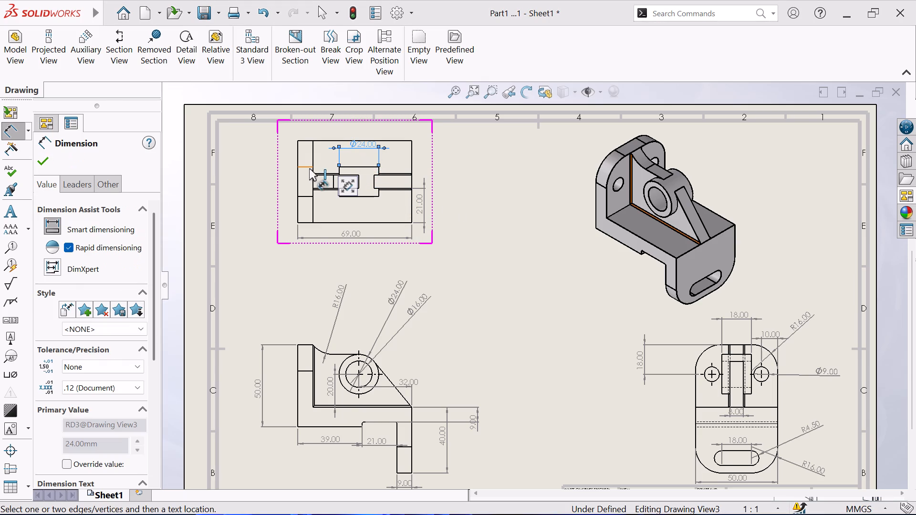
left_click(297, 180)
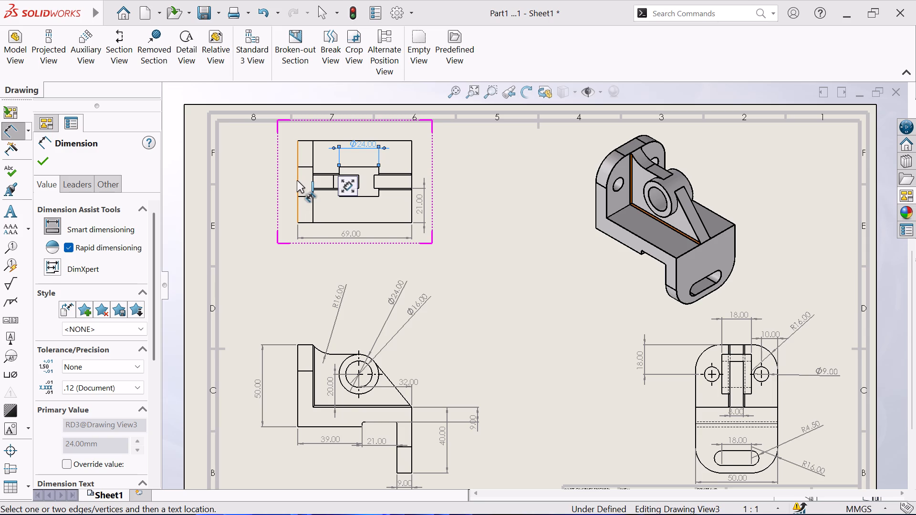
left_click(265, 191)
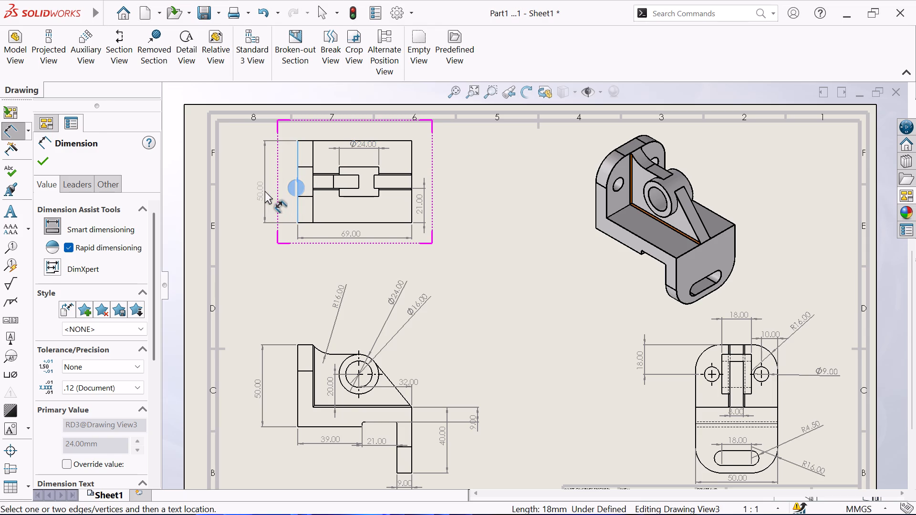
Dimension the upright wall's thickness above the top view and finish dimensioning.
left_click(313, 153)
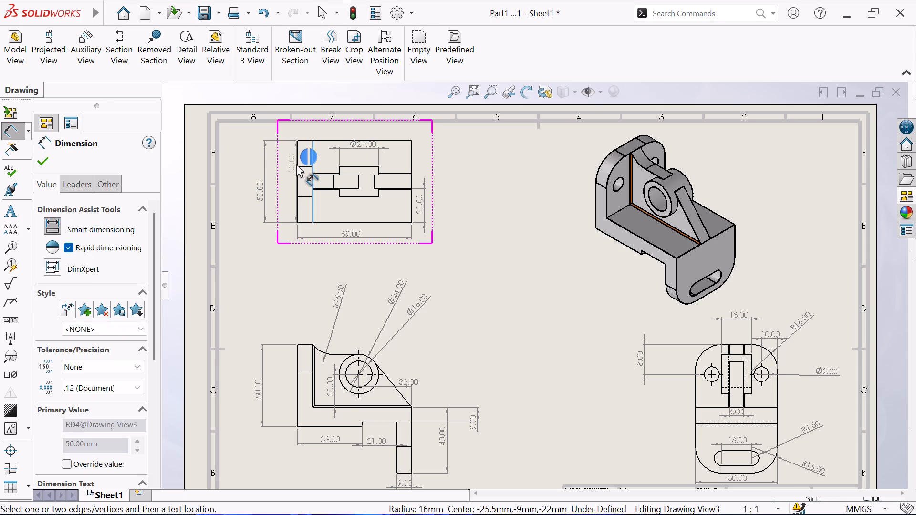
left_click(297, 159)
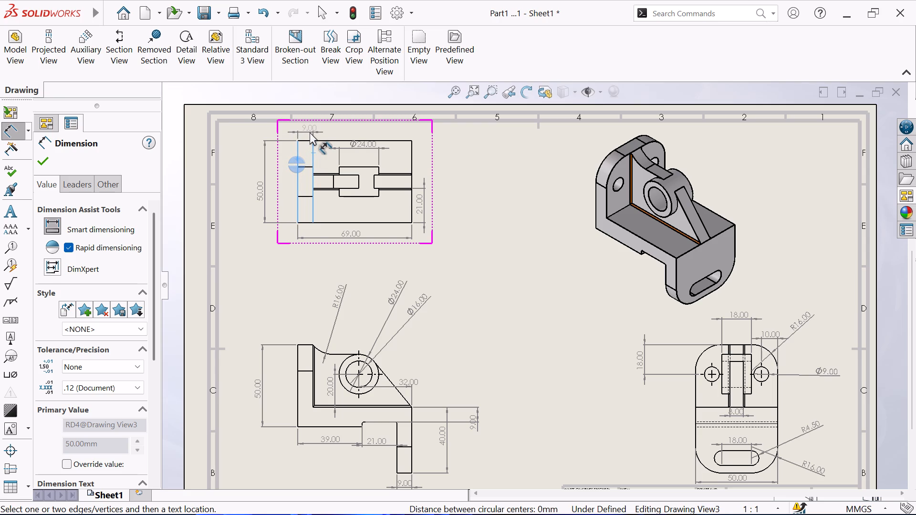
left_click(310, 132)
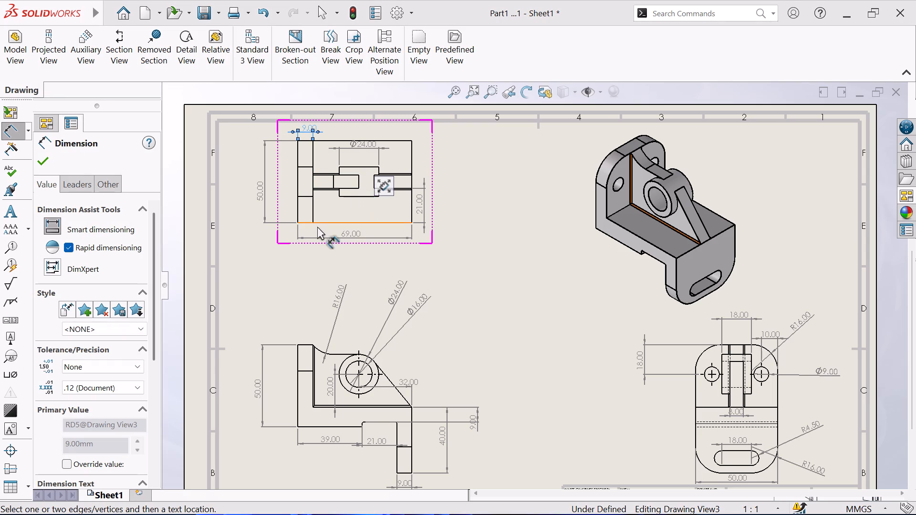
left_click(42, 159)
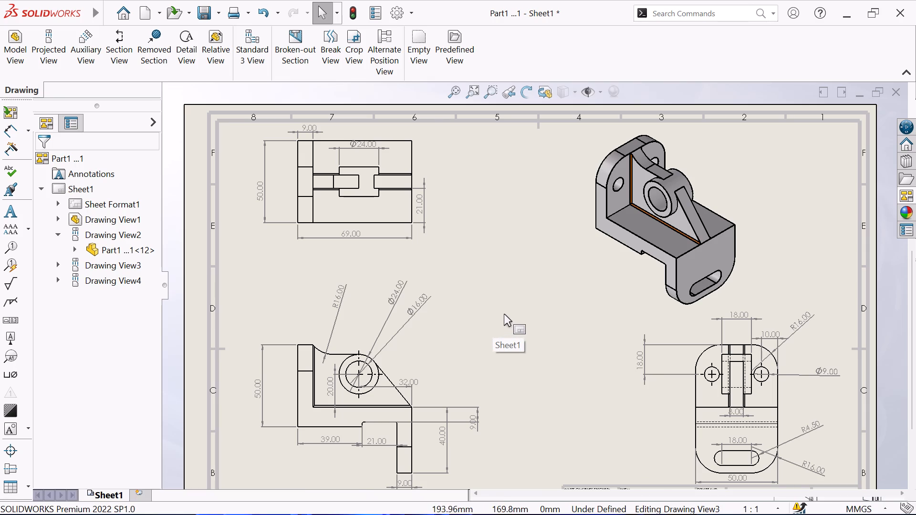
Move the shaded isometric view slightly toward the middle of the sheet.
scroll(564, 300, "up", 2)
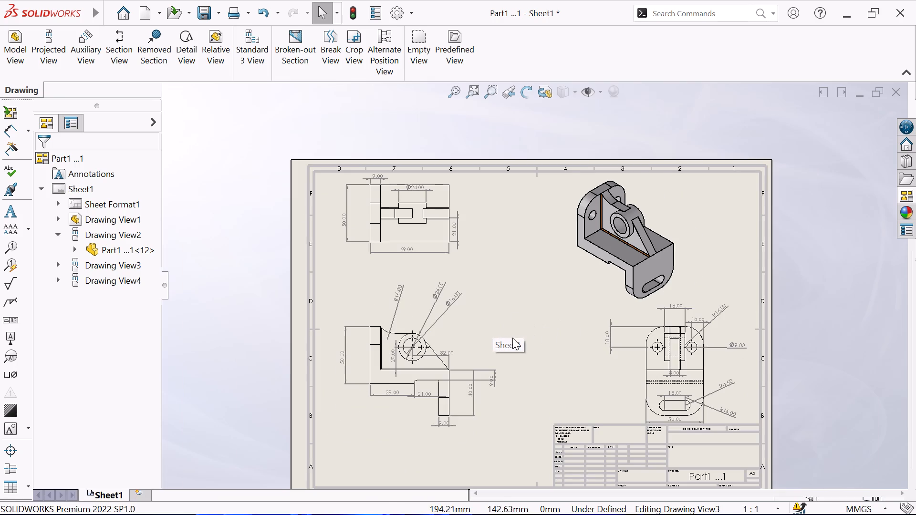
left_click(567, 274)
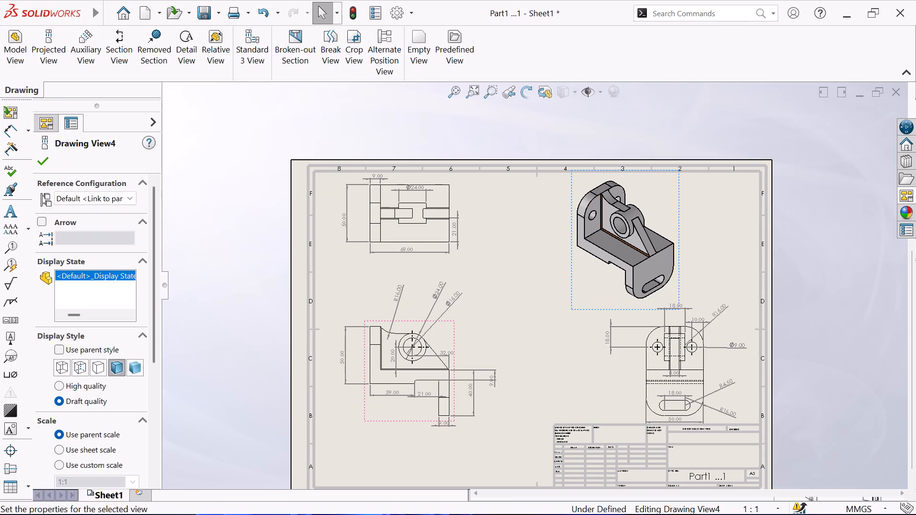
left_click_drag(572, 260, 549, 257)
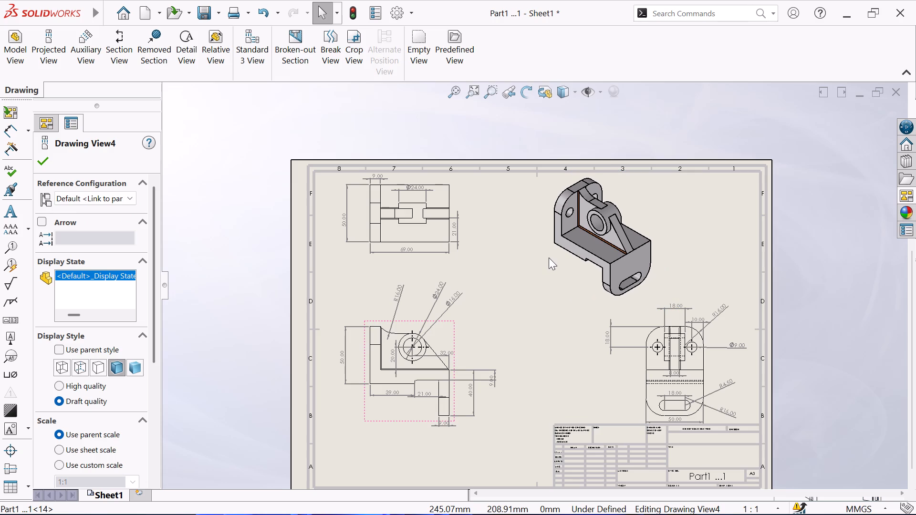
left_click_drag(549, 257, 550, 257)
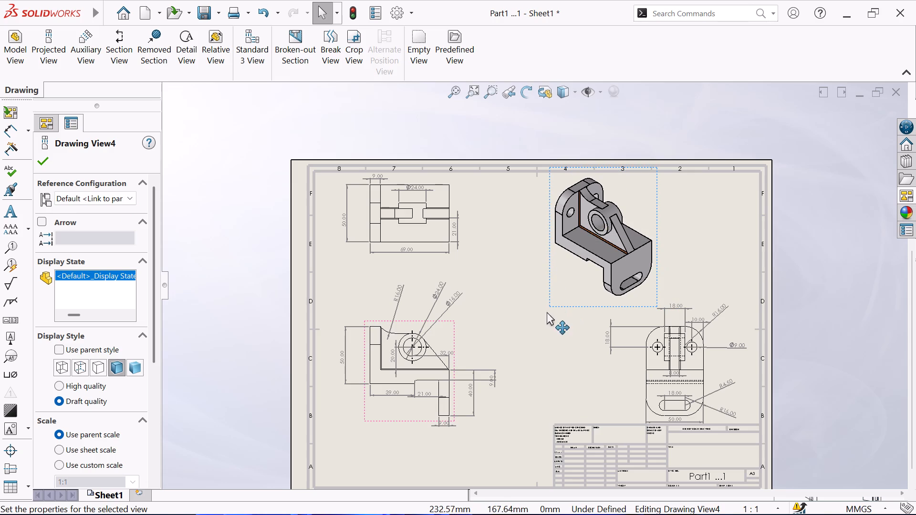
Move the front view, with its aligned top view, inward from the sheet's left border, keeping it level beside the side view.
left_click(376, 414)
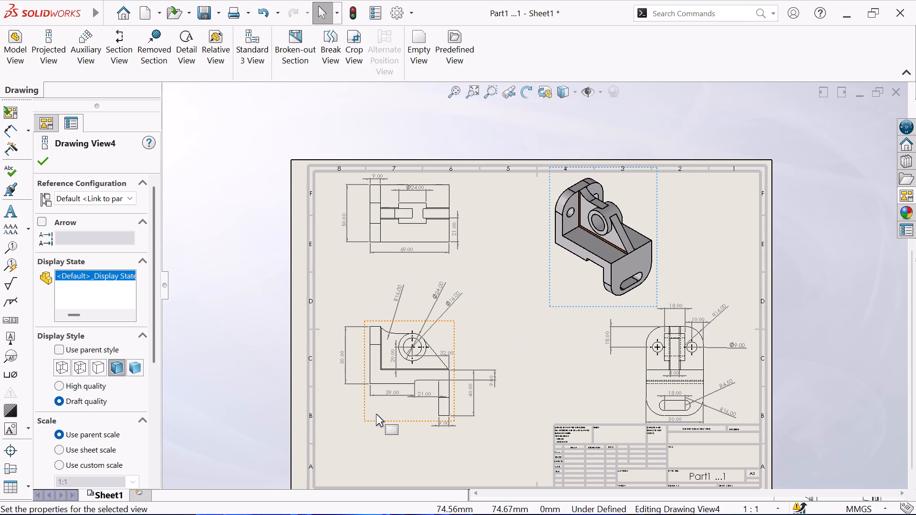
left_click_drag(364, 399, 396, 425)
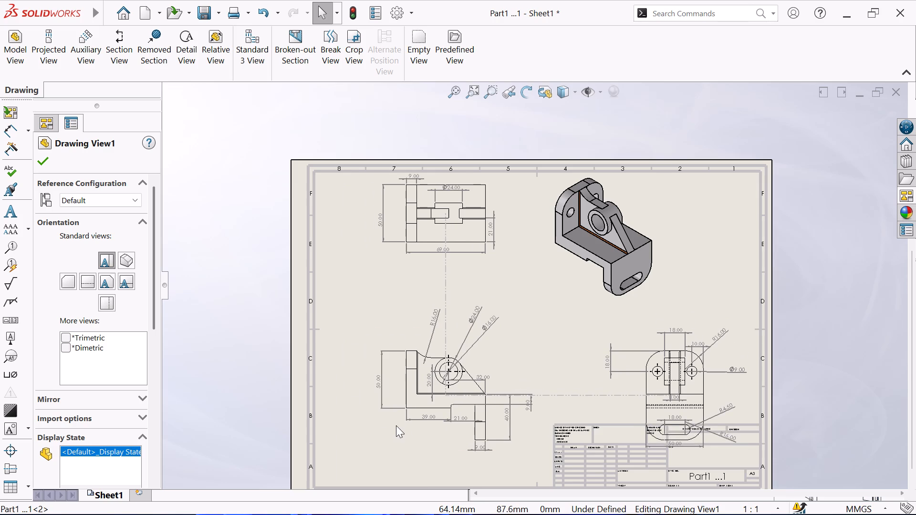
left_click_drag(396, 425, 386, 405)
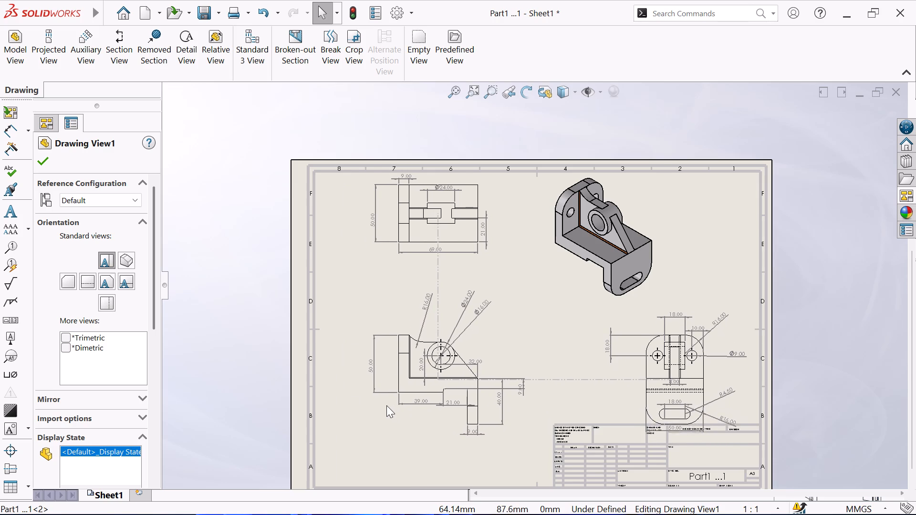
left_click_drag(386, 405, 386, 400)
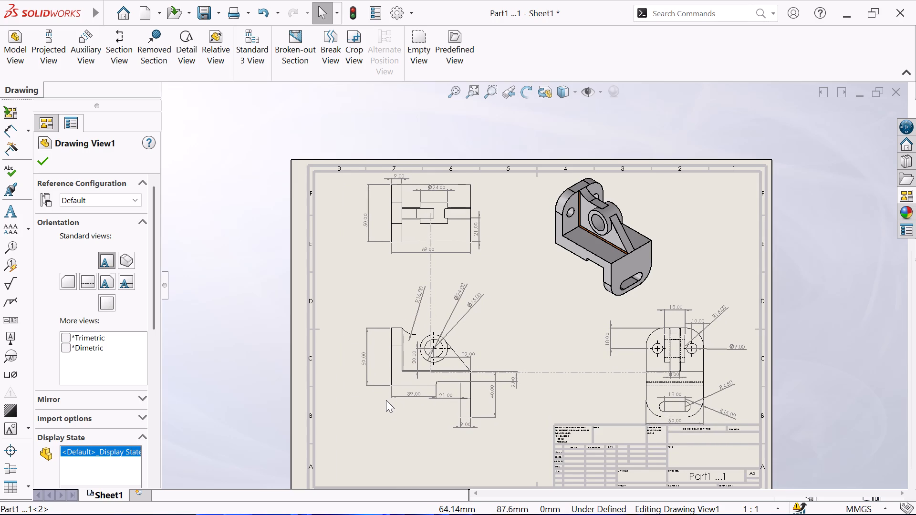
left_click_drag(386, 400, 386, 398)
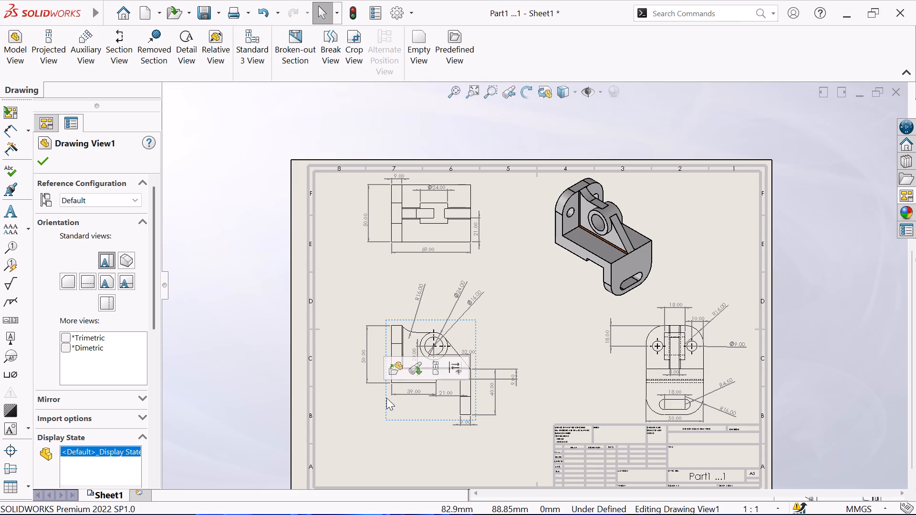
left_click(46, 160)
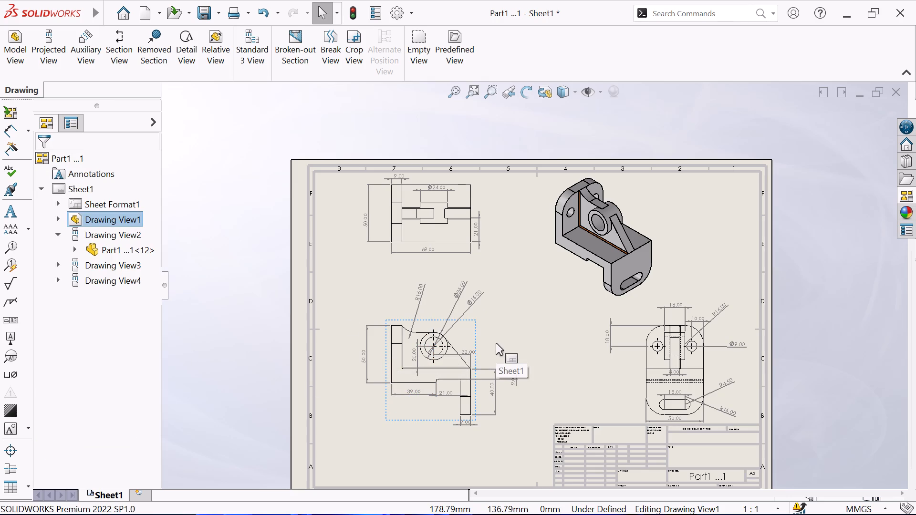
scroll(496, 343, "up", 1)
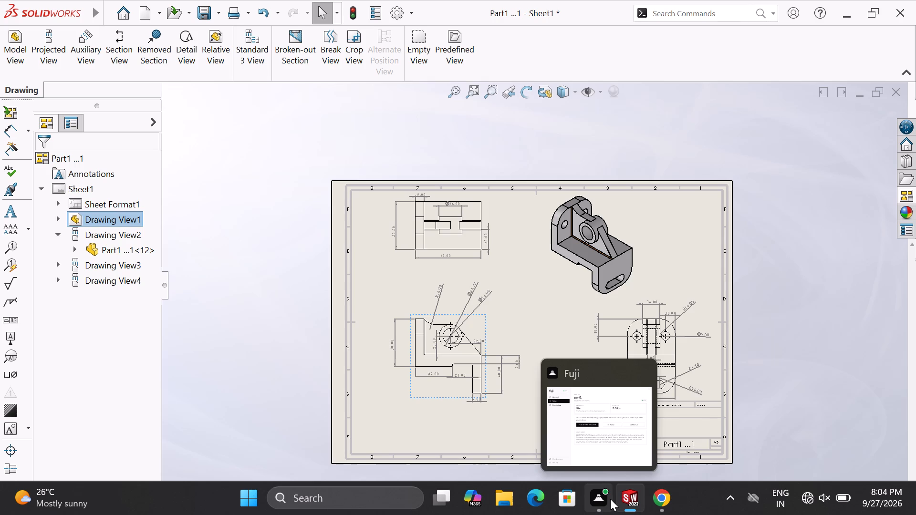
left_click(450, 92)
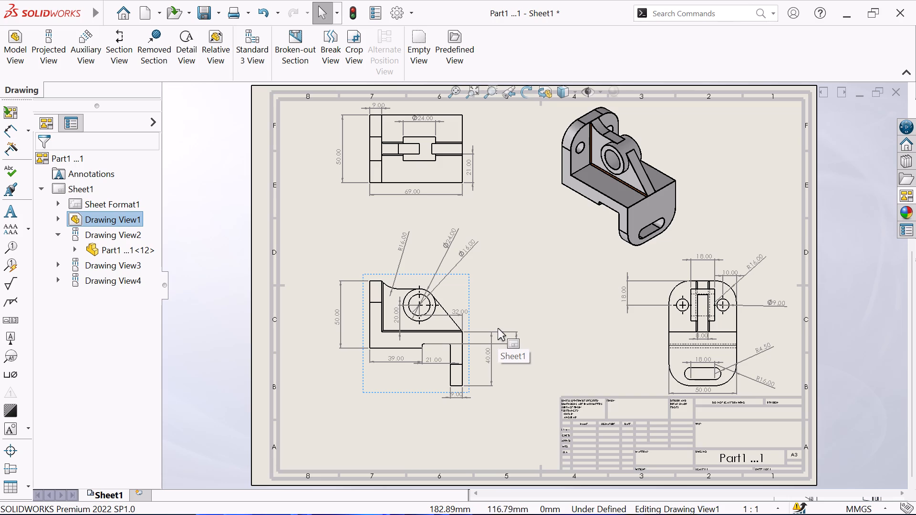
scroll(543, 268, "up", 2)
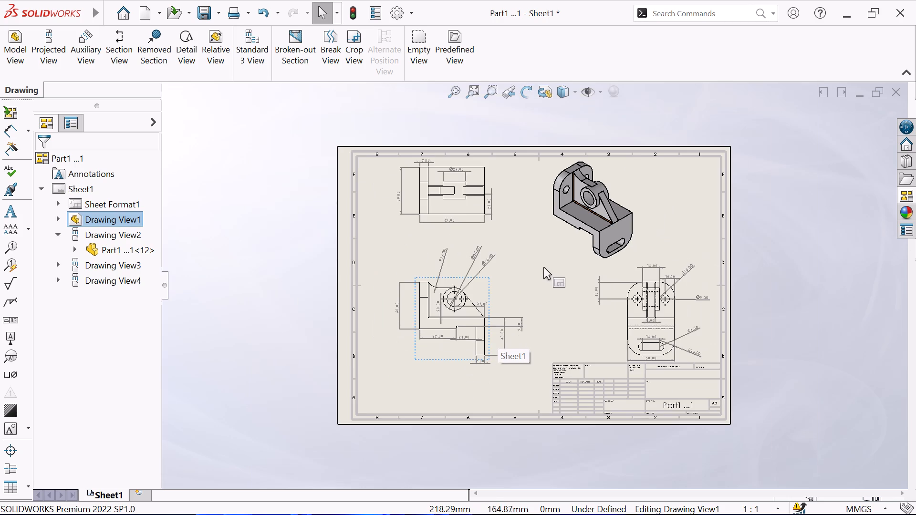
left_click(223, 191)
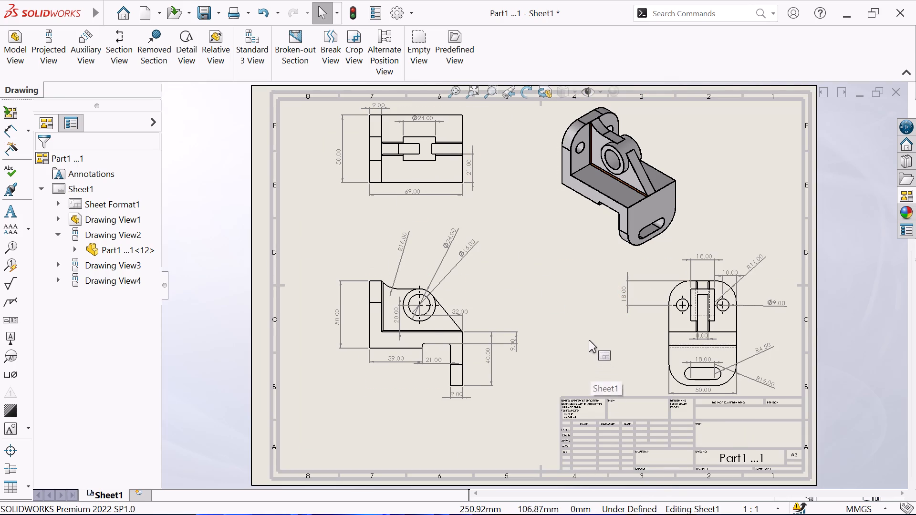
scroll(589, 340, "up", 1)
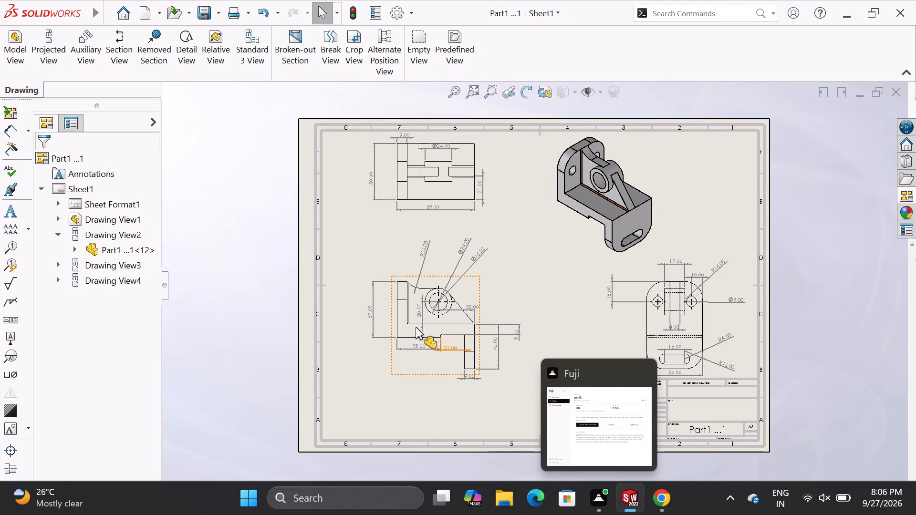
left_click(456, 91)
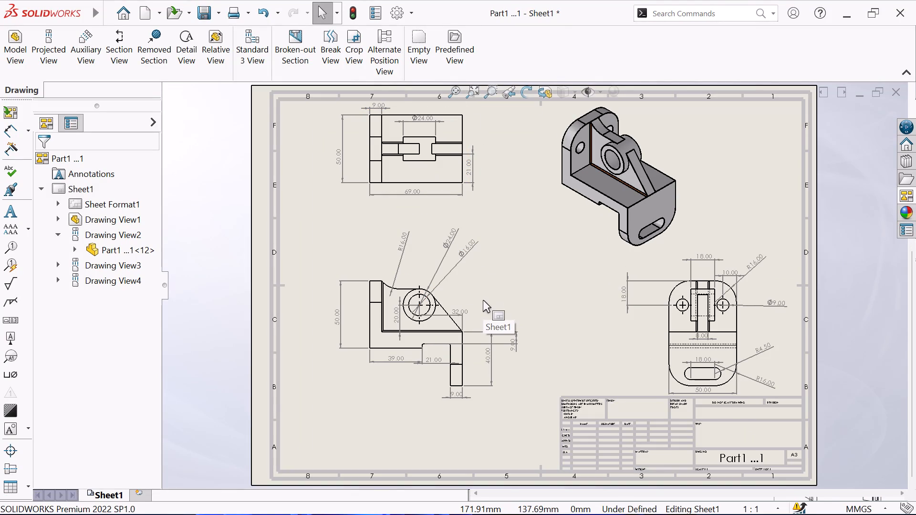
Save the drawing with its referenced part, naming the SOLIDWORKS Drawing file "Part1 ...1 drafting".
key("ctrl+s")
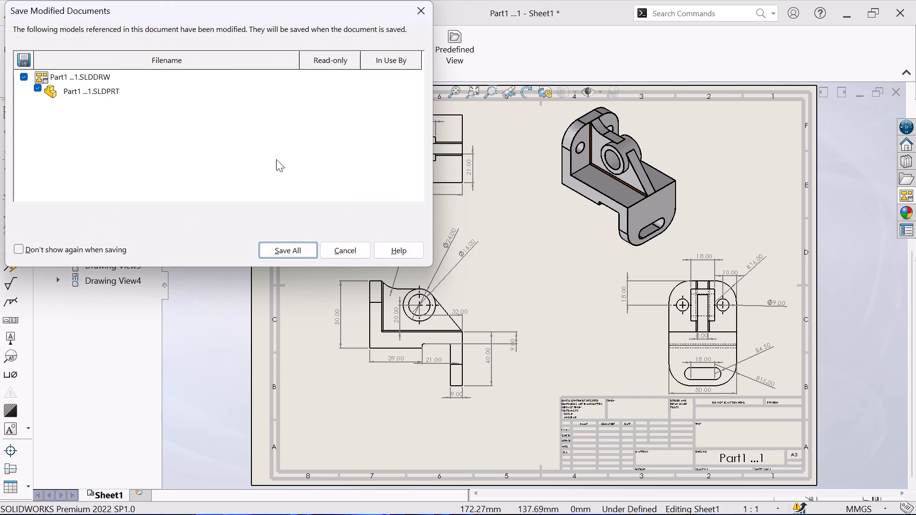
left_click(301, 247)
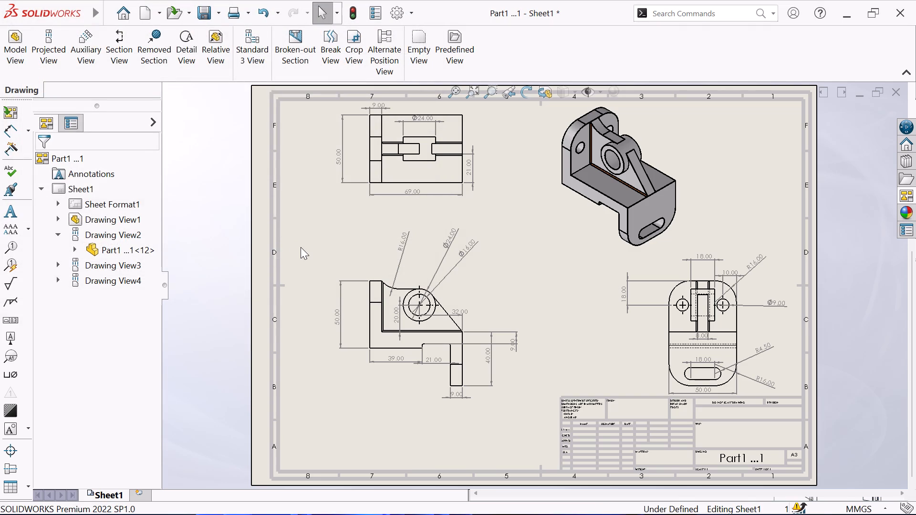
left_click(389, 263)
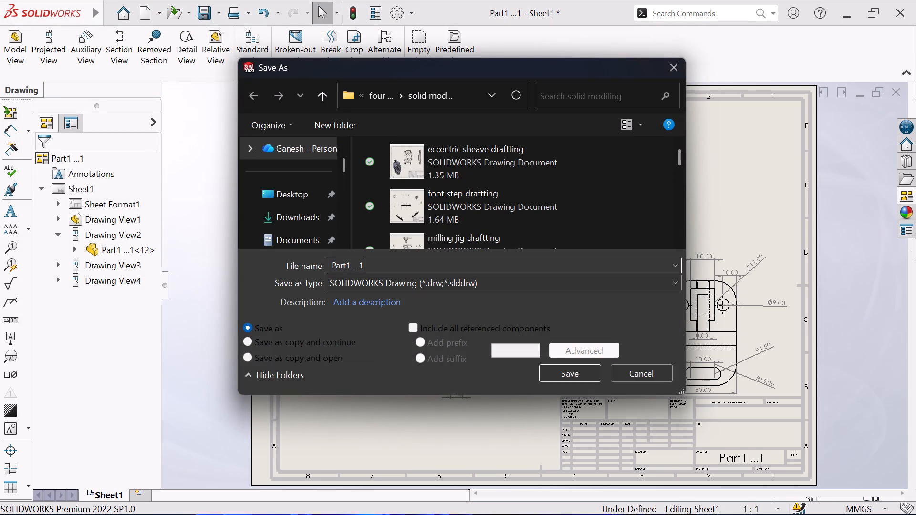
key("space")
key("d")
type("raf")
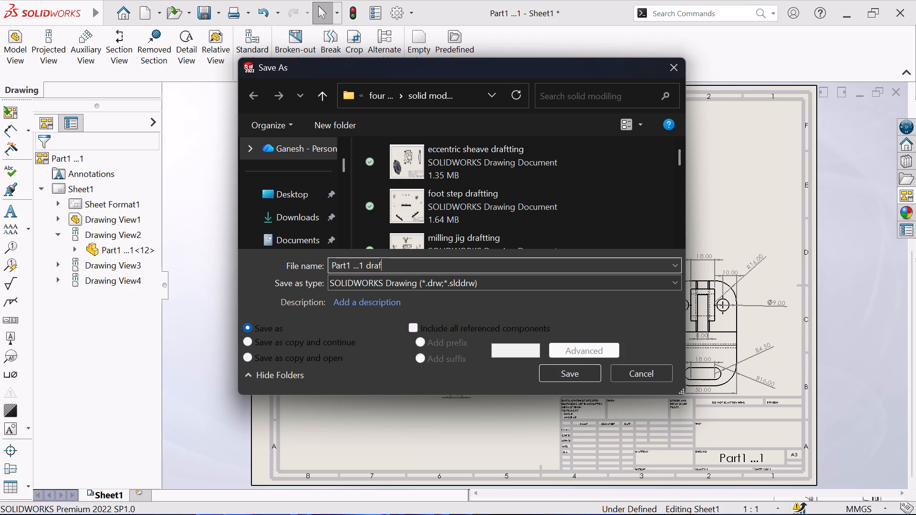
key("t")
key("i")
type("ng")
key("Return")
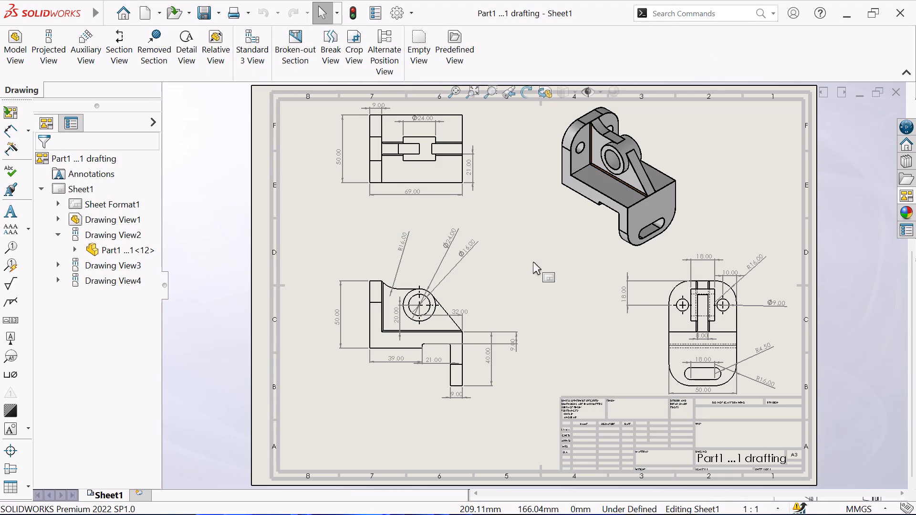
Move the shaded isometric view toward the sheet's right border, above the side view.
scroll(536, 260, "up", 1)
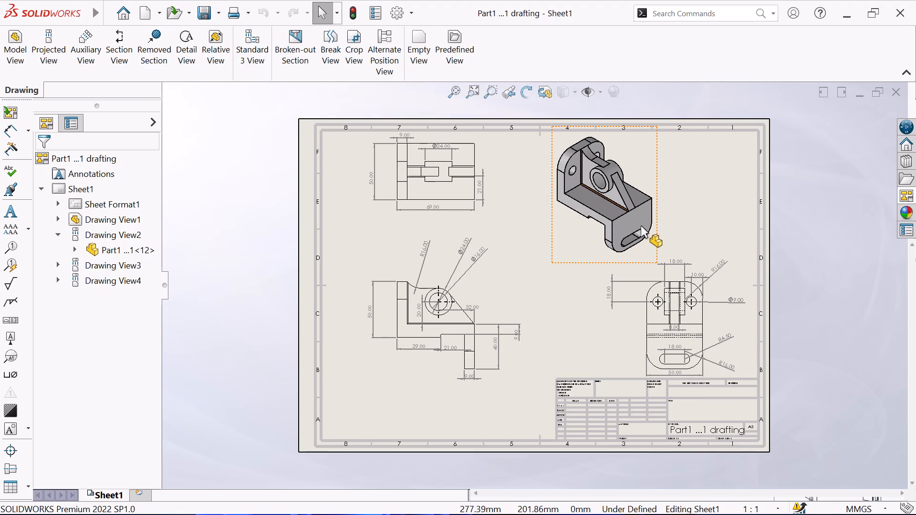
left_click_drag(656, 177, 659, 179)
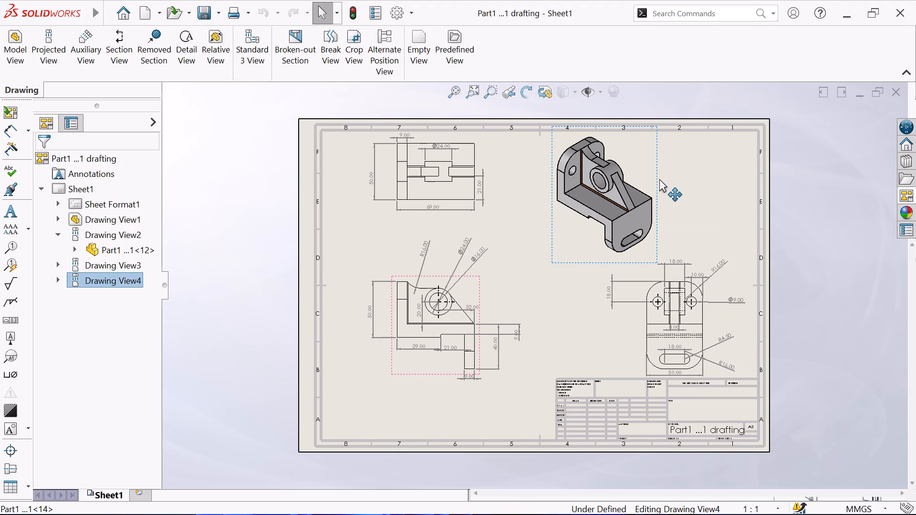
left_click_drag(659, 179, 685, 177)
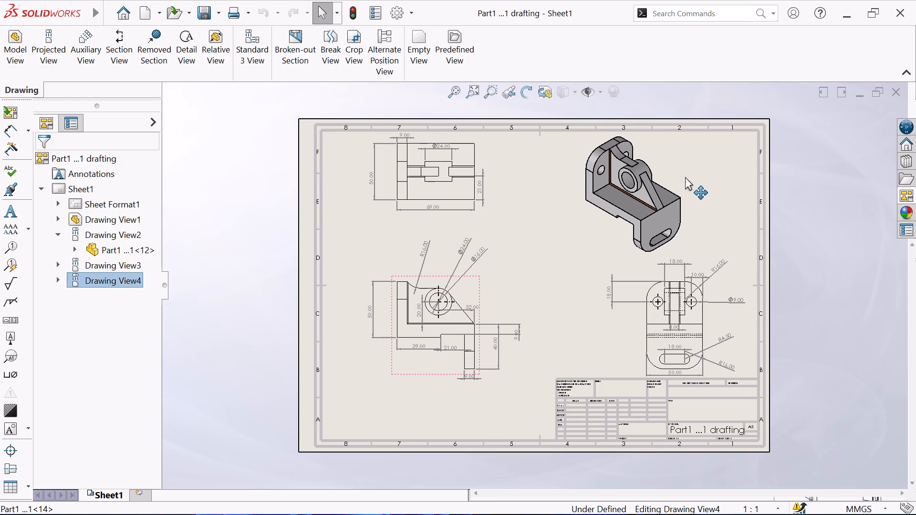
left_click_drag(685, 177, 686, 177)
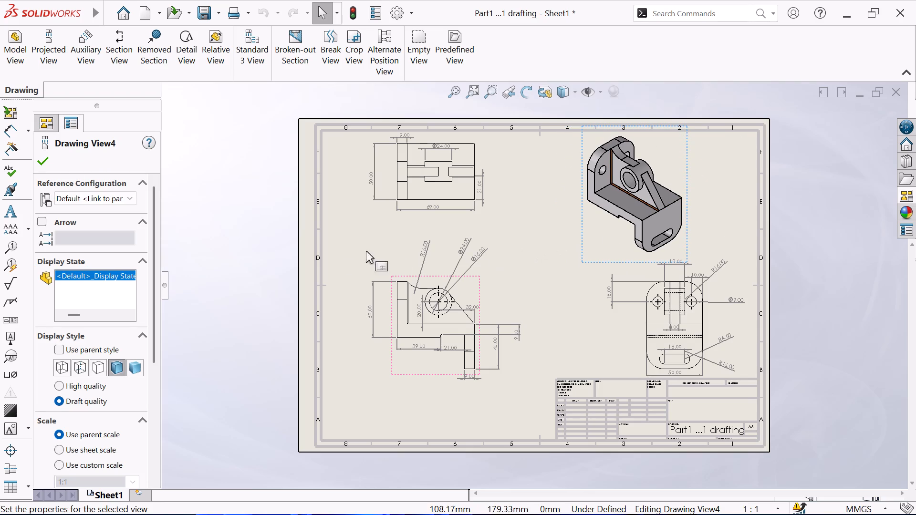
left_click(49, 158)
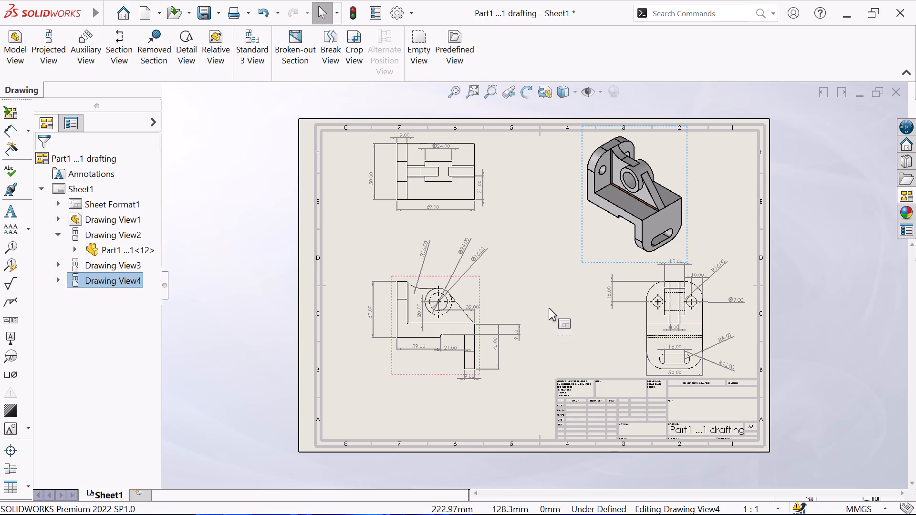
Save the drawing with the repositioned isometric view and check the whole sheet.
key("ctrl+s")
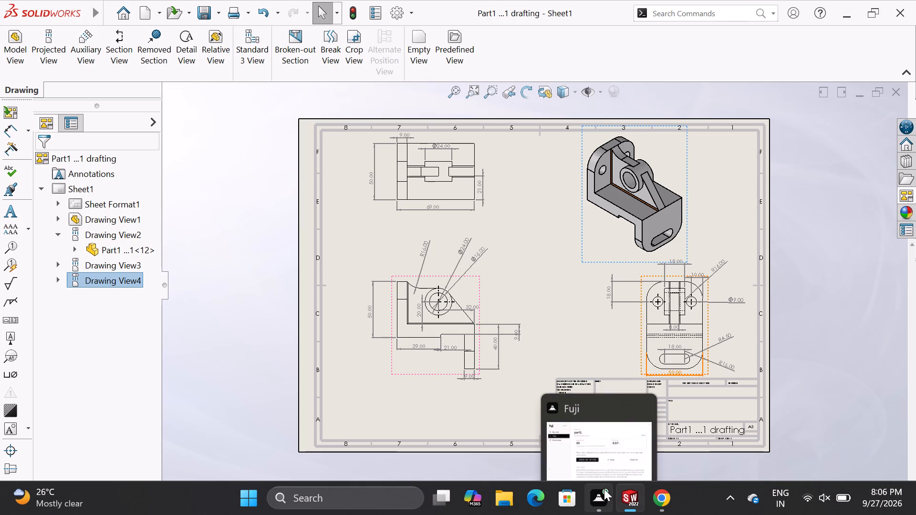
left_click(458, 89)
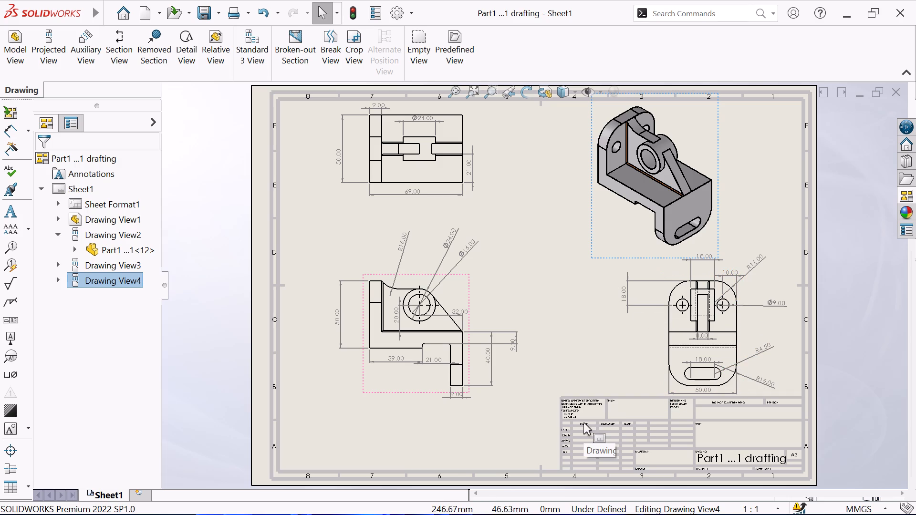
Examine the complete A3 sheet, checking the layout of the orthographic views, dimensions, shaded isometric view and title block.
scroll(585, 420, "up", 1)
scroll(585, 420, "down", 1)
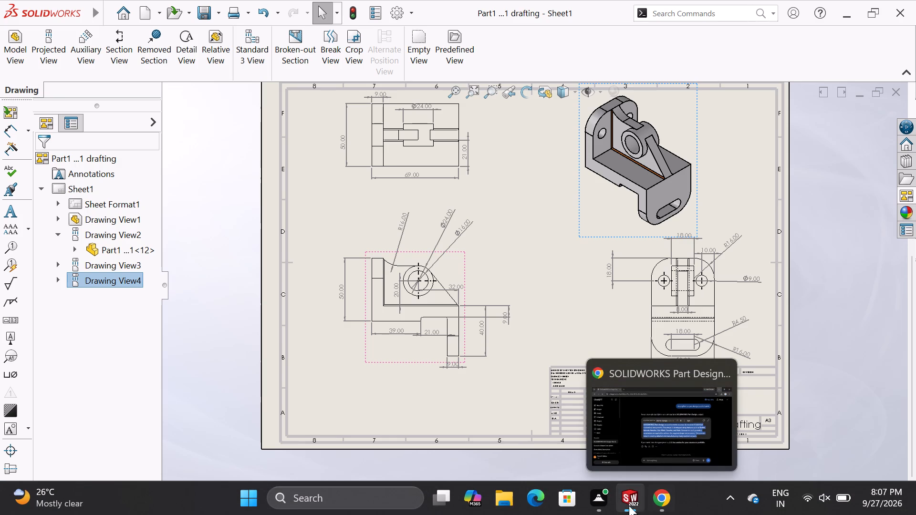
scroll(514, 226, "up", 1)
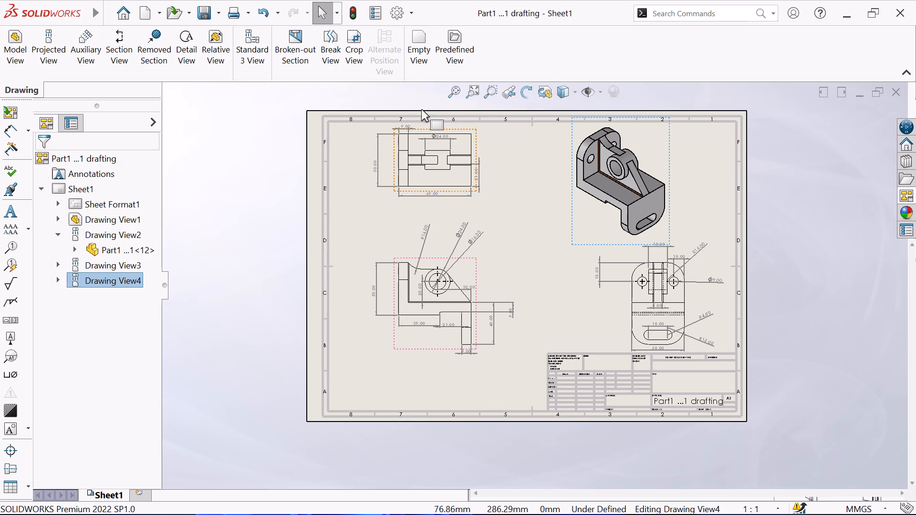
left_click(450, 89)
left_click(470, 87)
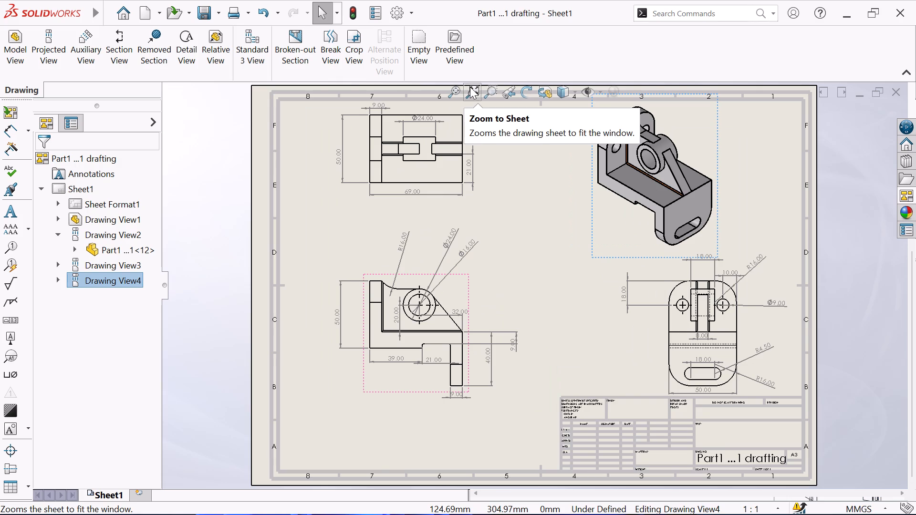
left_click(471, 87)
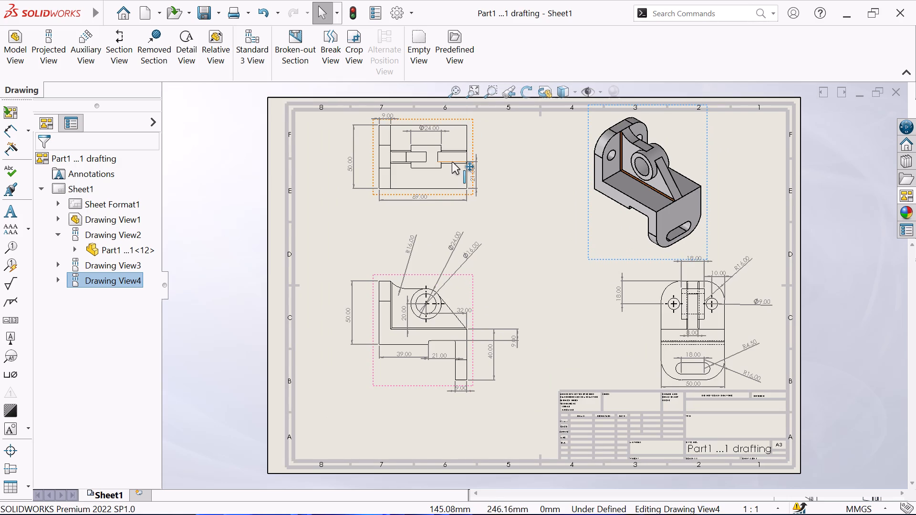
left_click(474, 89)
left_click(455, 90)
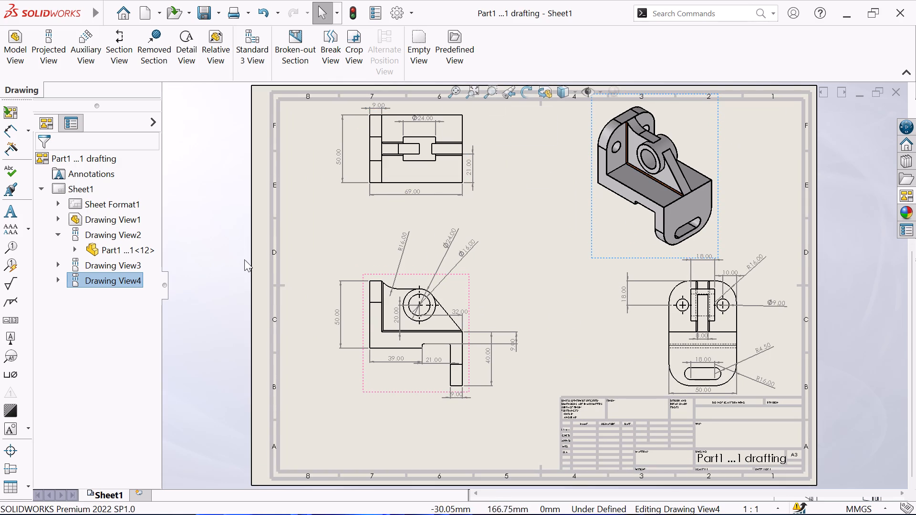
scroll(619, 310, "up", 1)
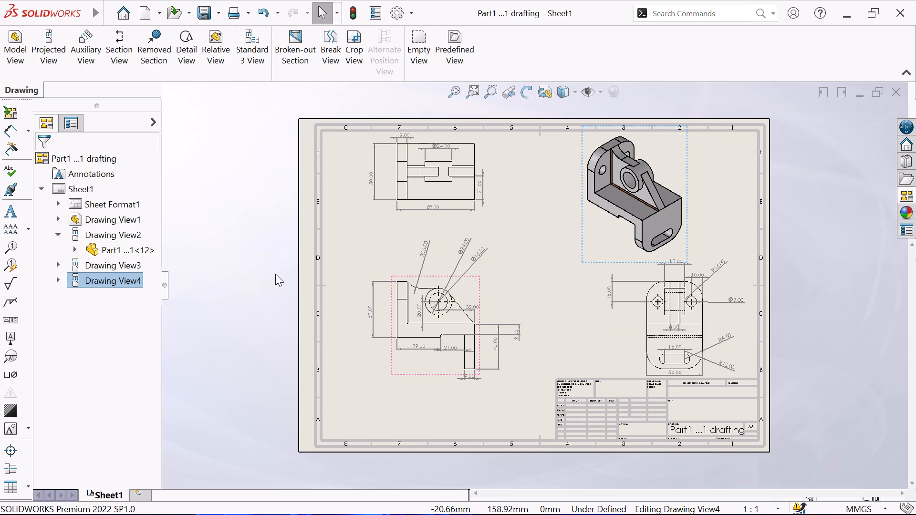
Save the finished "Part1 ...1 drafting" drawing and display the whole sheet.
key("ctrl+s")
scroll(583, 281, "up", 1)
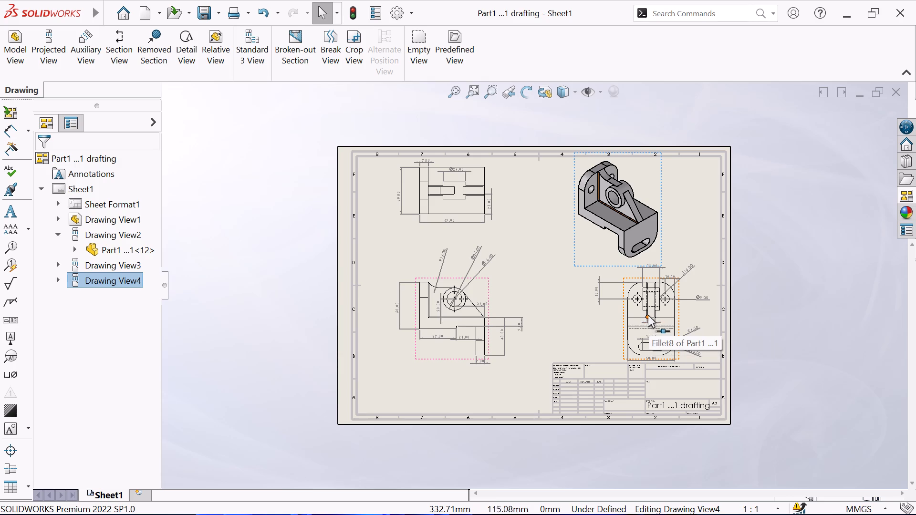
left_click(459, 94)
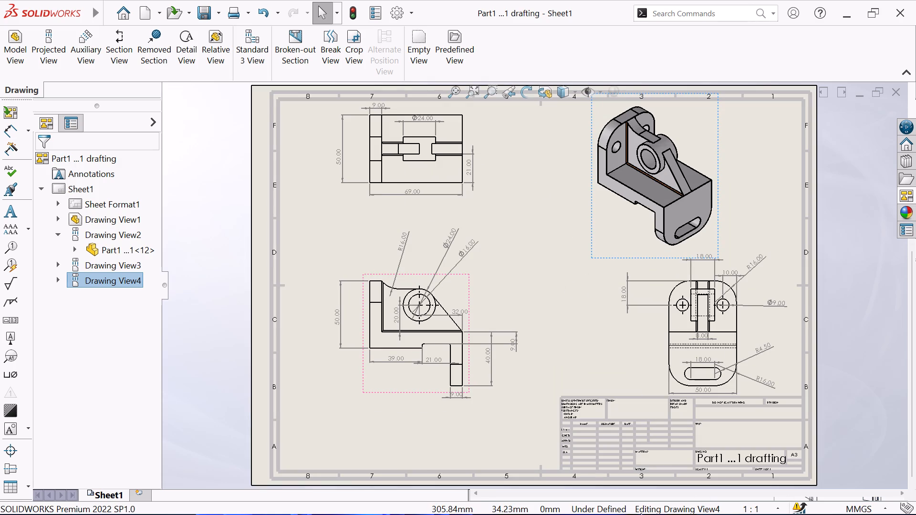